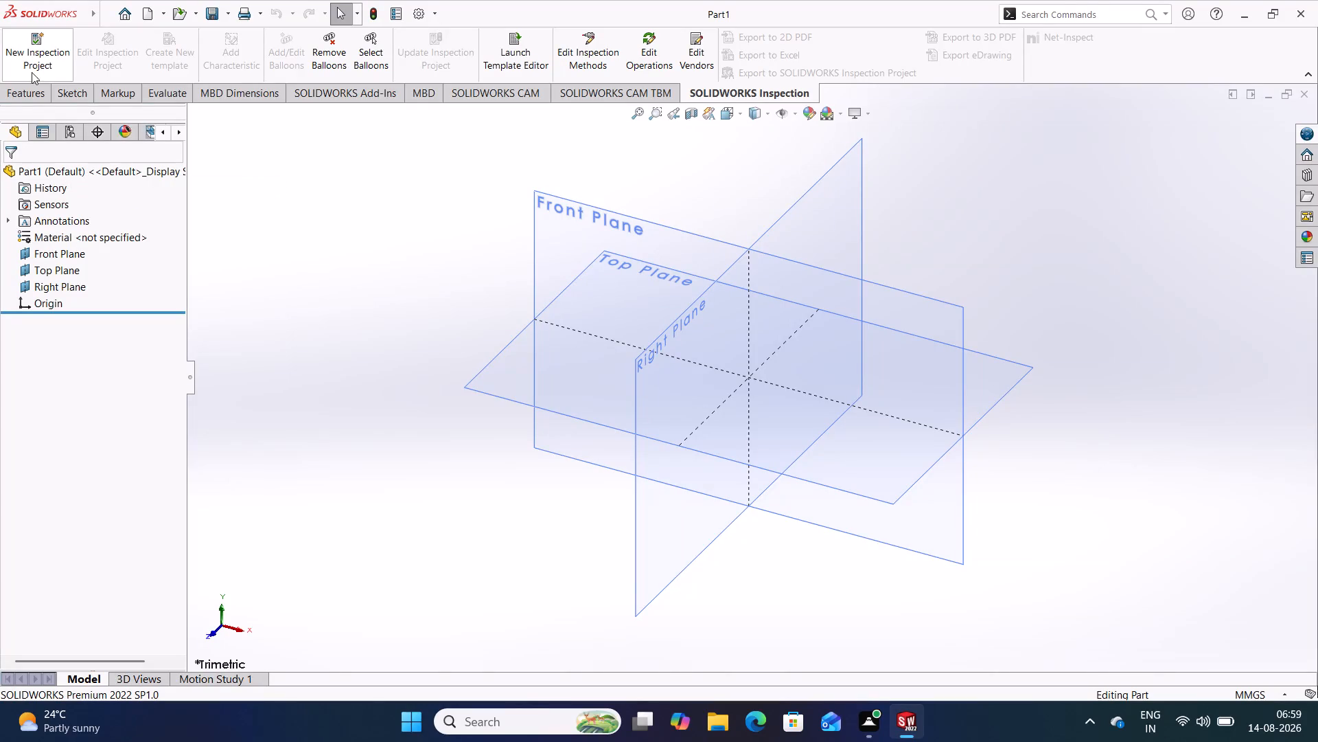
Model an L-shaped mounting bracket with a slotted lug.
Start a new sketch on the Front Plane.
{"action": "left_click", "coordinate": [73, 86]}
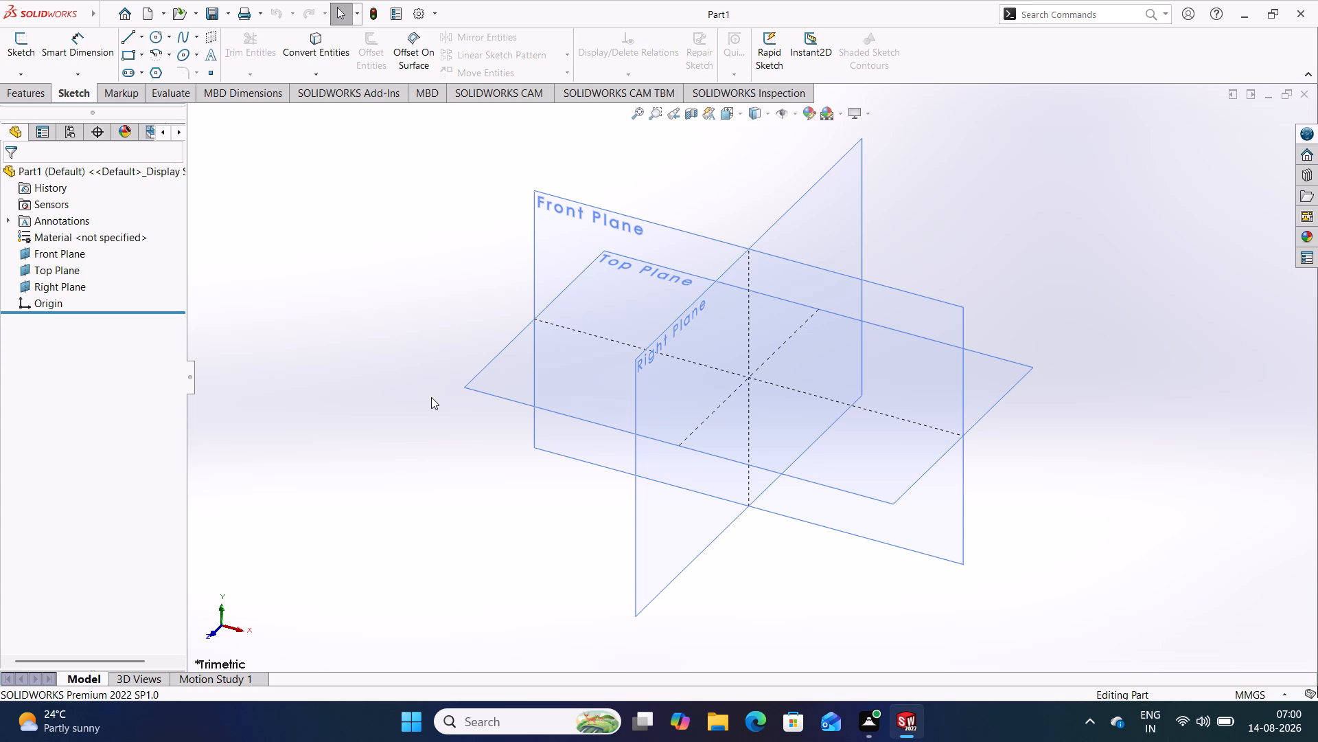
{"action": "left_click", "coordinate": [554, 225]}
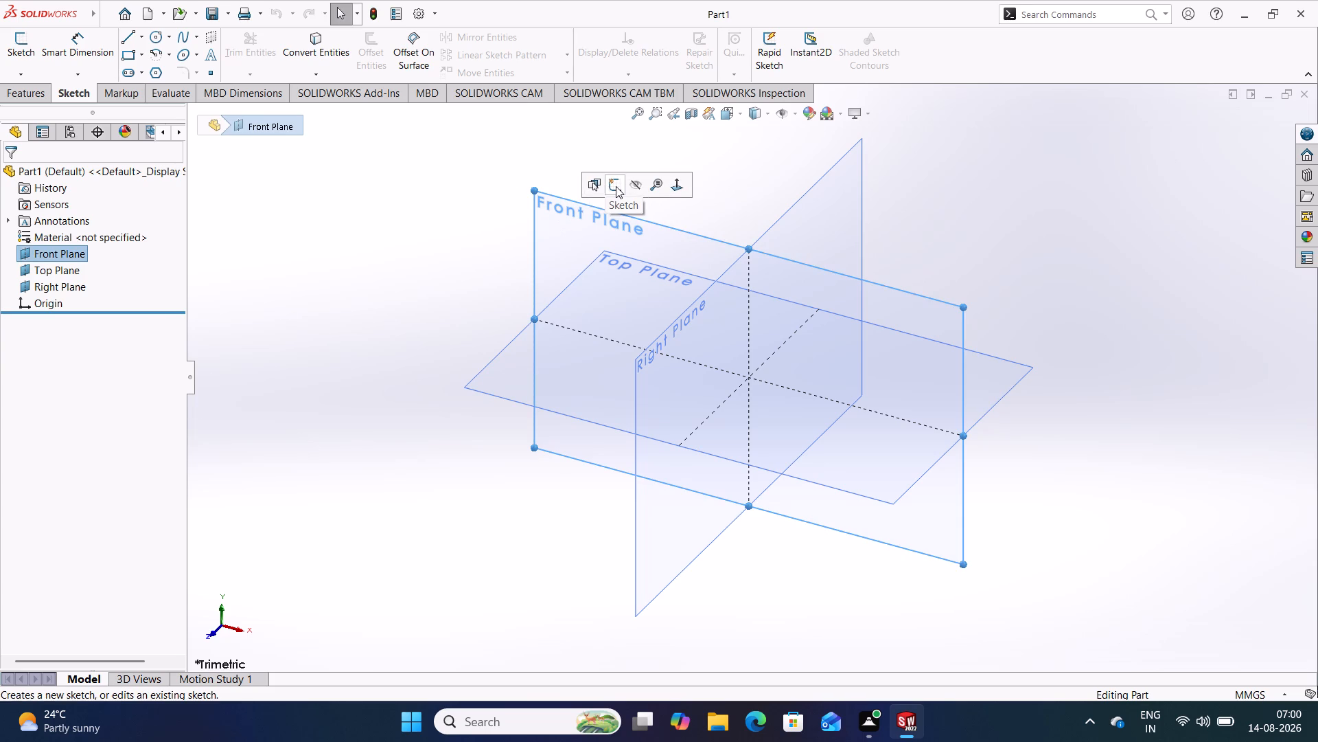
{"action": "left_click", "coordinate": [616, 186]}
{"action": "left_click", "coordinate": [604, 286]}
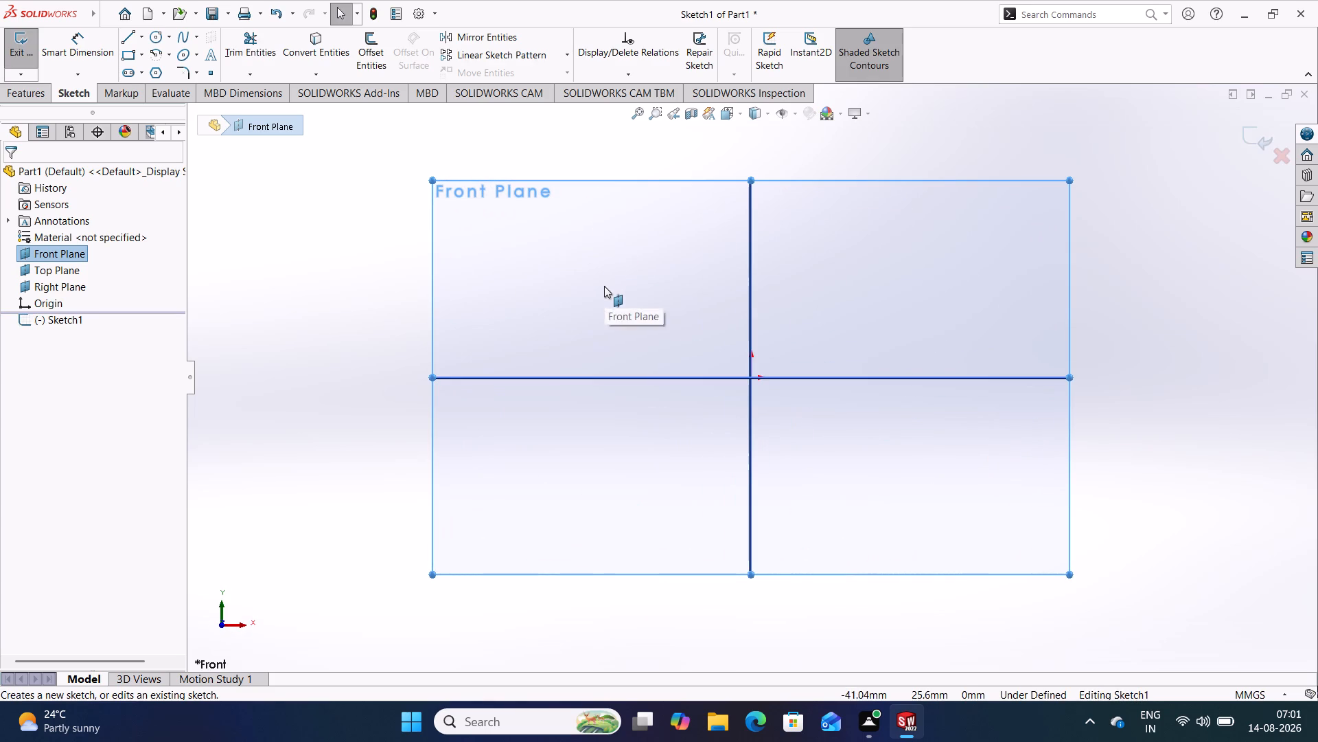
Hide the reference planes in the graphics view.
{"action": "left_click", "coordinate": [796, 113]}
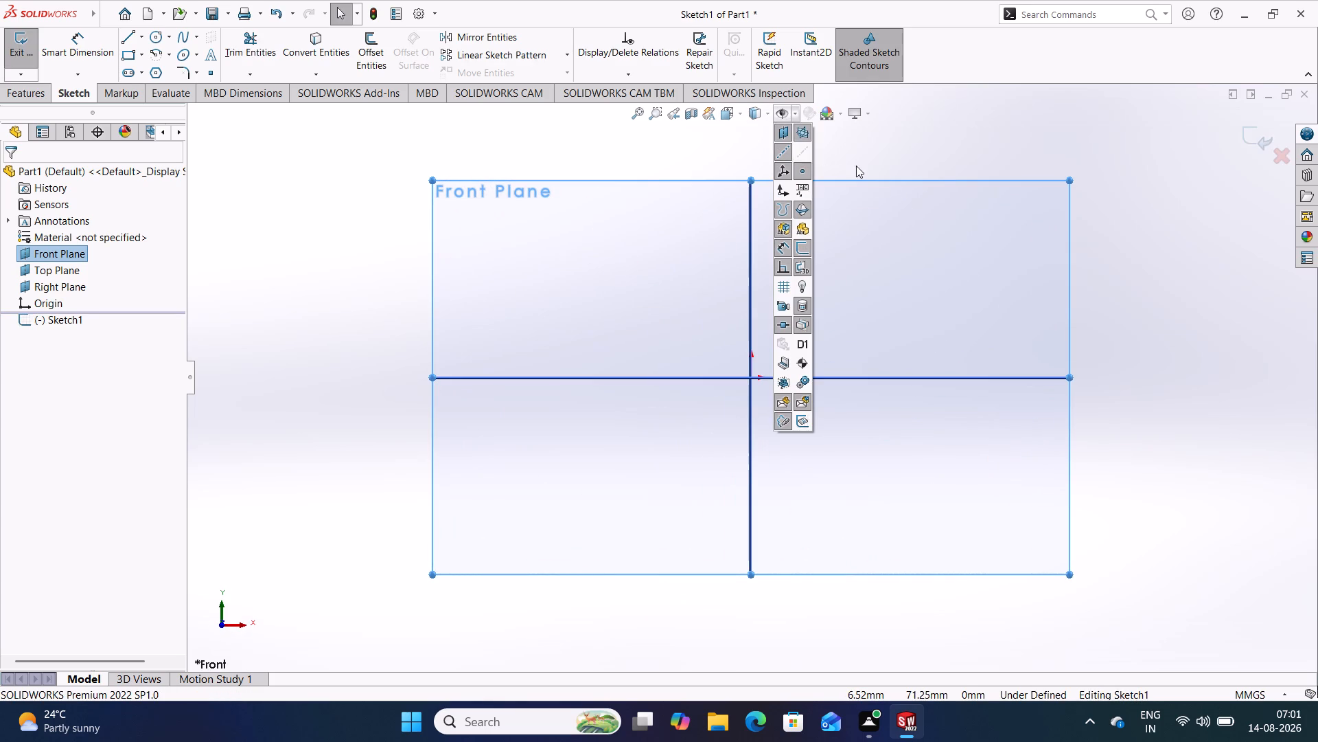
{"action": "left_click", "coordinate": [783, 135]}
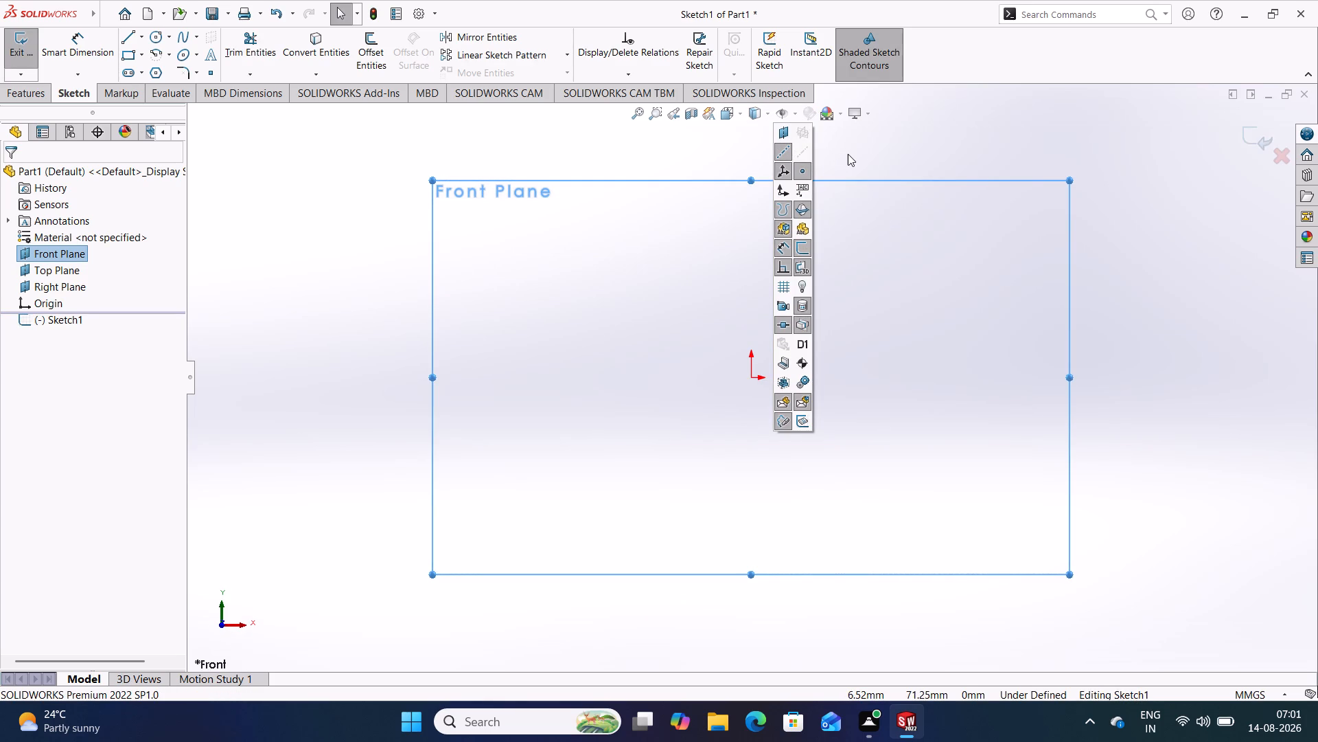
{"action": "left_click", "coordinate": [686, 153]}
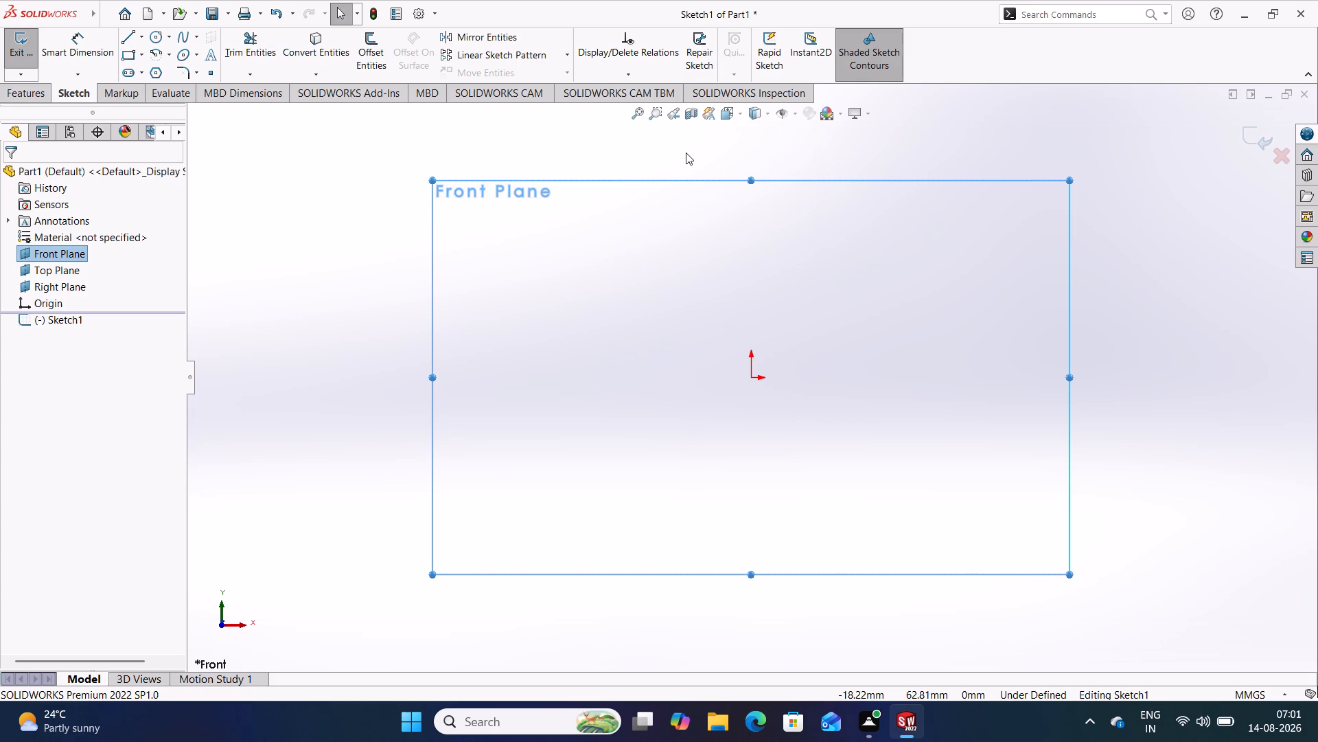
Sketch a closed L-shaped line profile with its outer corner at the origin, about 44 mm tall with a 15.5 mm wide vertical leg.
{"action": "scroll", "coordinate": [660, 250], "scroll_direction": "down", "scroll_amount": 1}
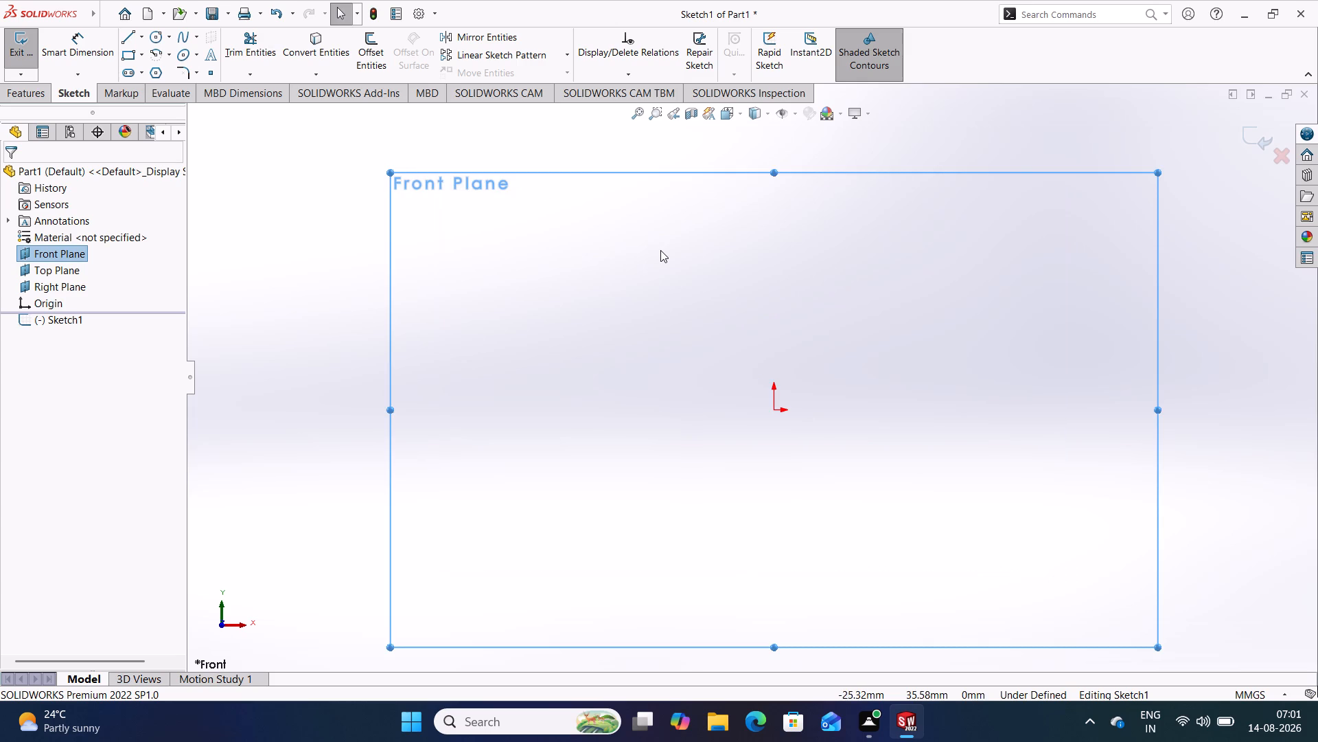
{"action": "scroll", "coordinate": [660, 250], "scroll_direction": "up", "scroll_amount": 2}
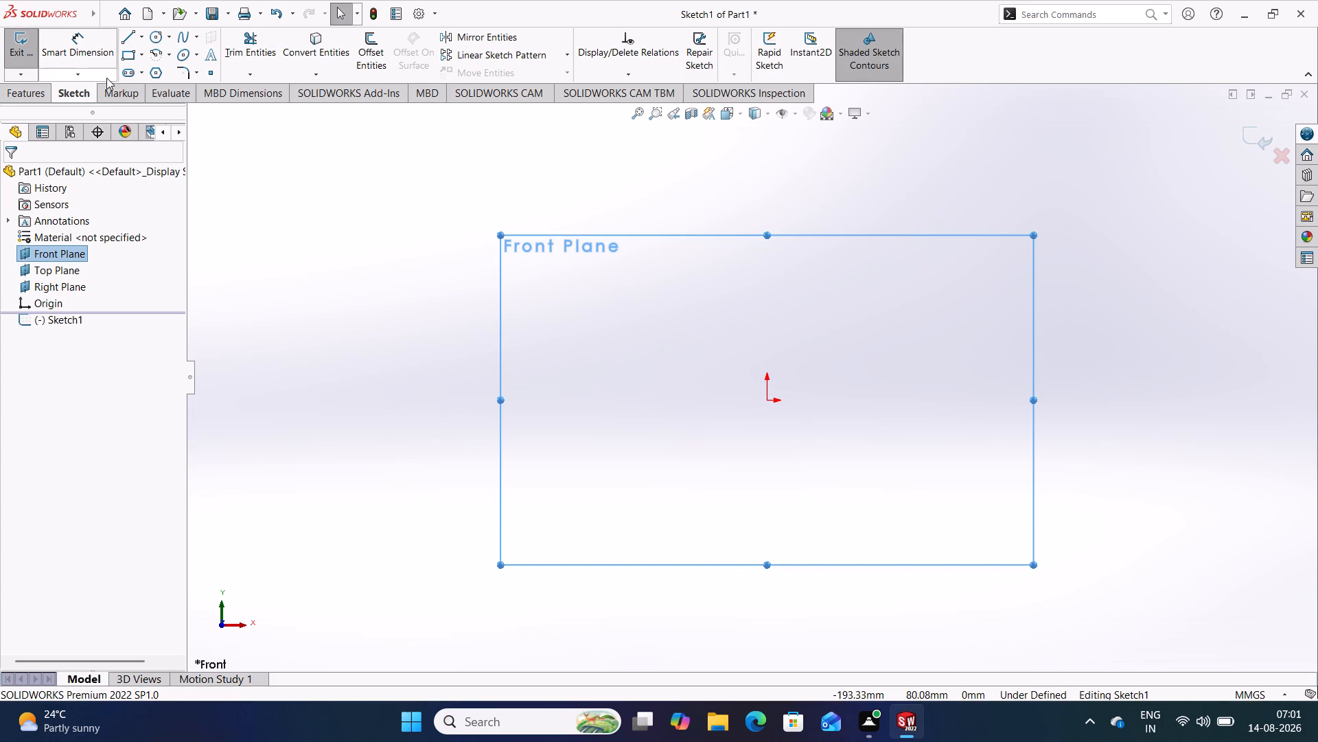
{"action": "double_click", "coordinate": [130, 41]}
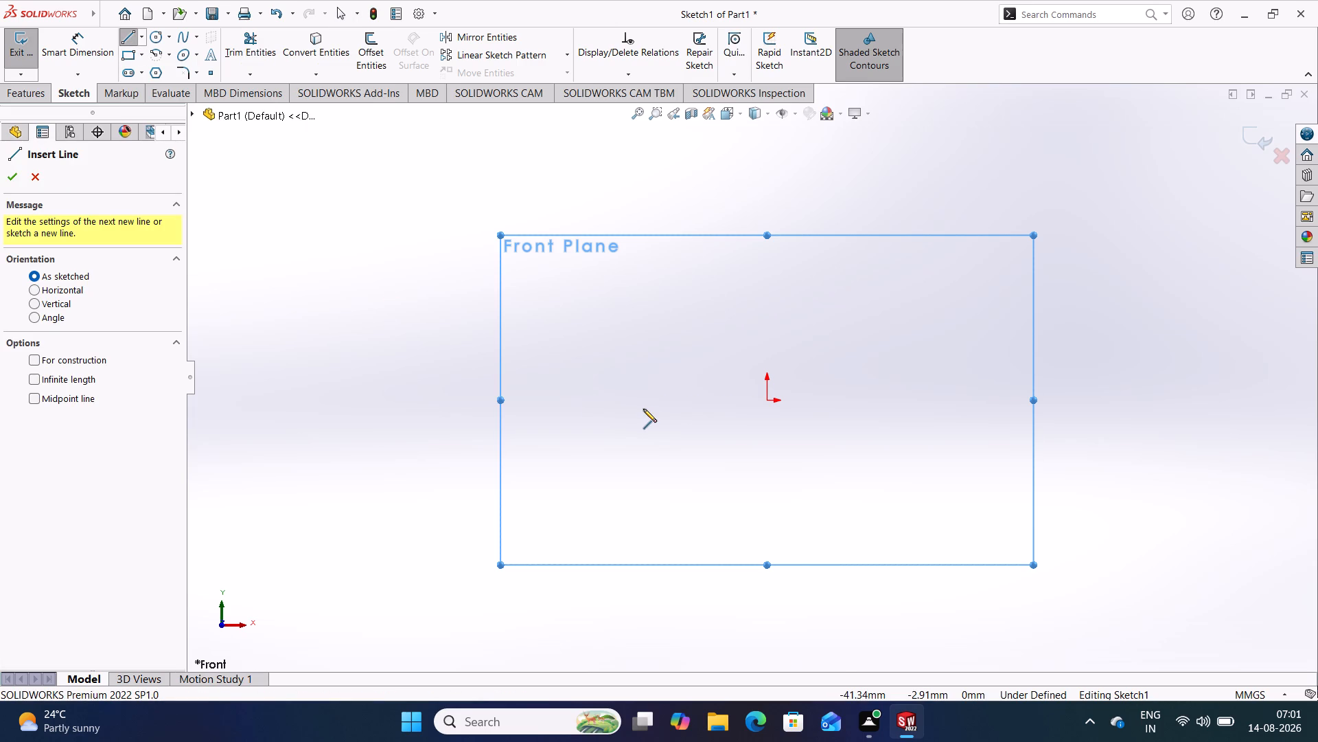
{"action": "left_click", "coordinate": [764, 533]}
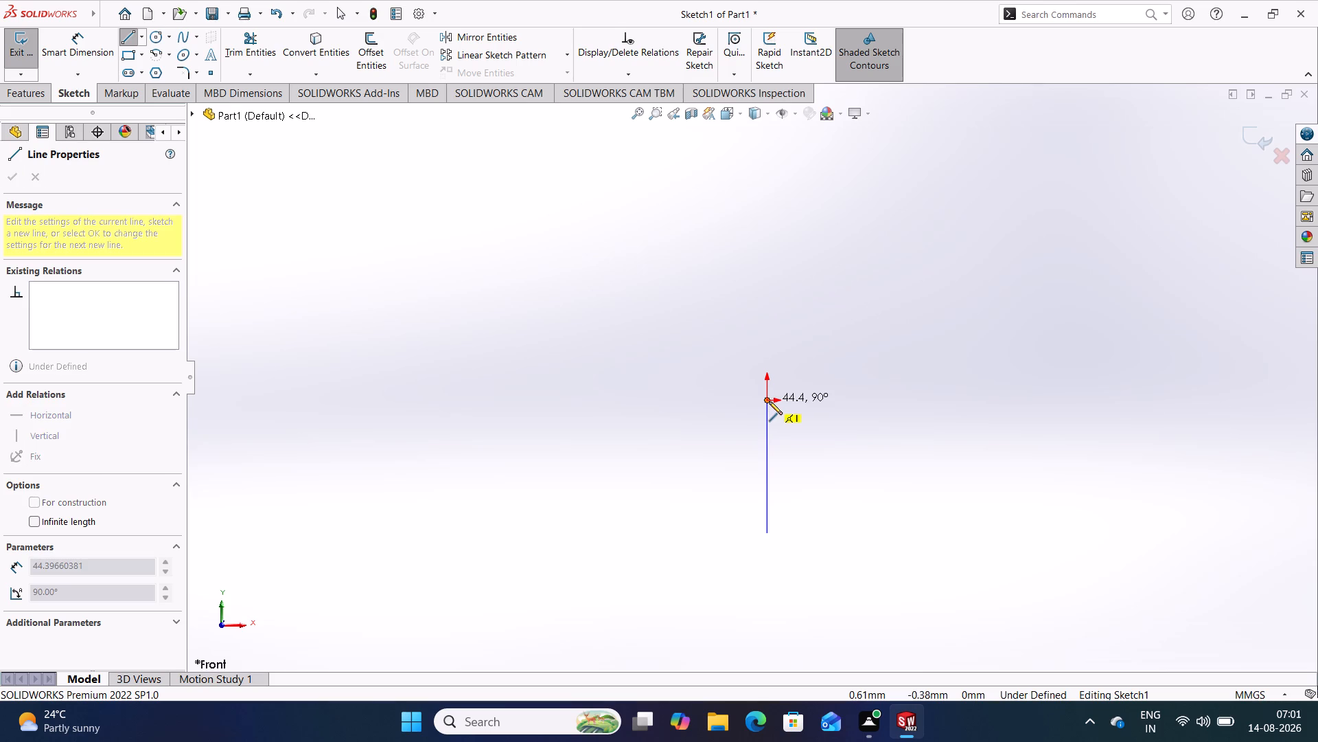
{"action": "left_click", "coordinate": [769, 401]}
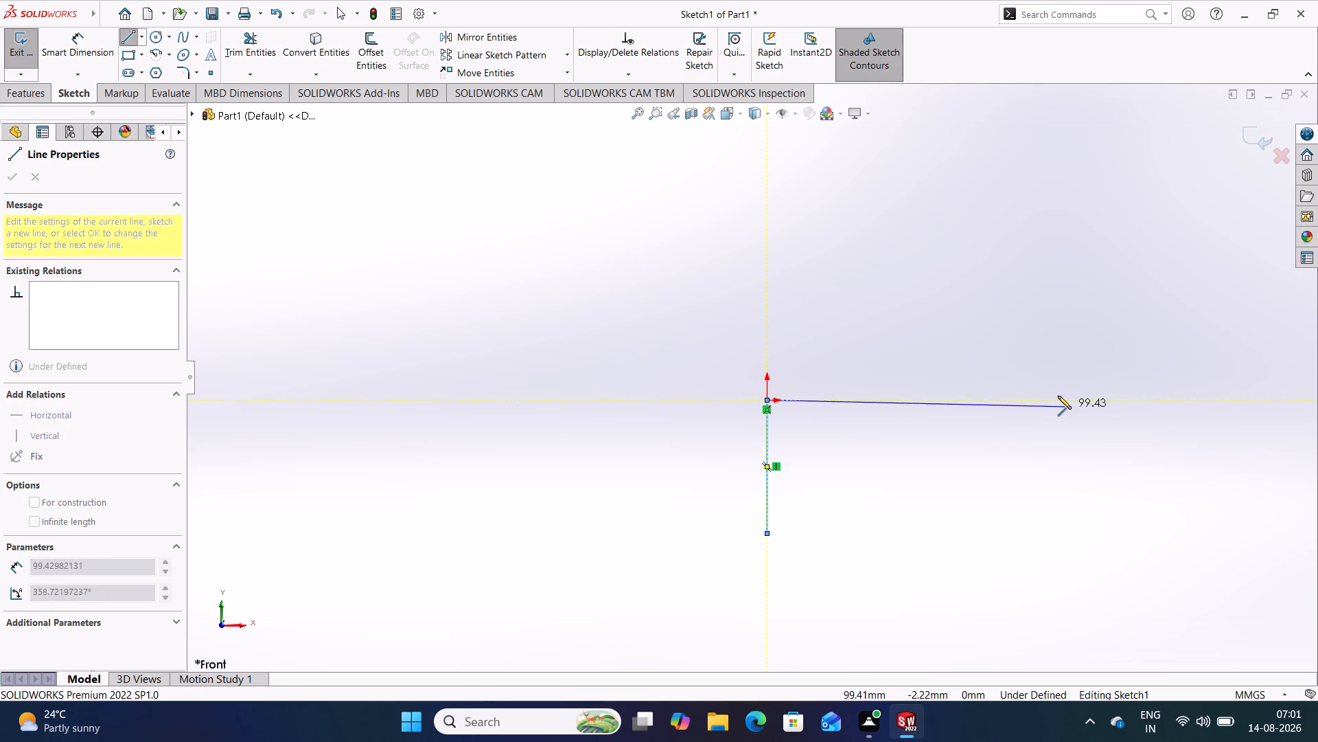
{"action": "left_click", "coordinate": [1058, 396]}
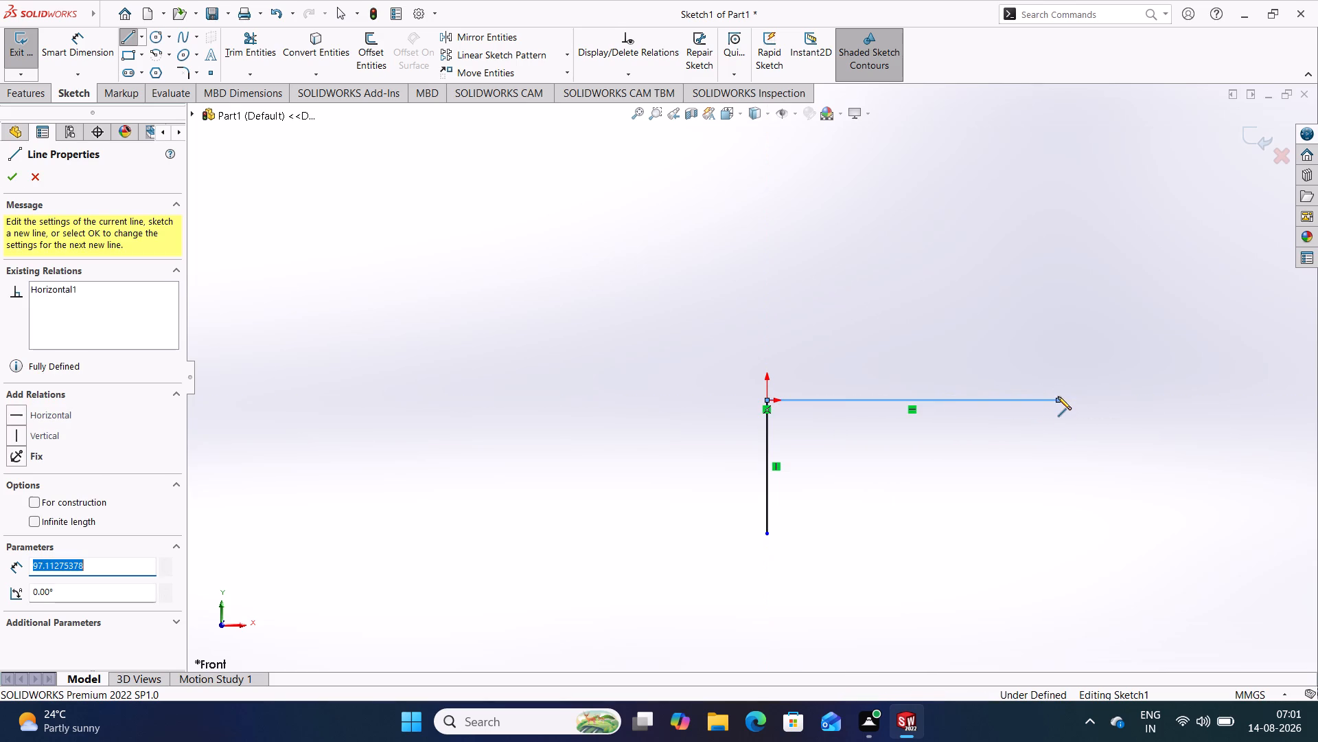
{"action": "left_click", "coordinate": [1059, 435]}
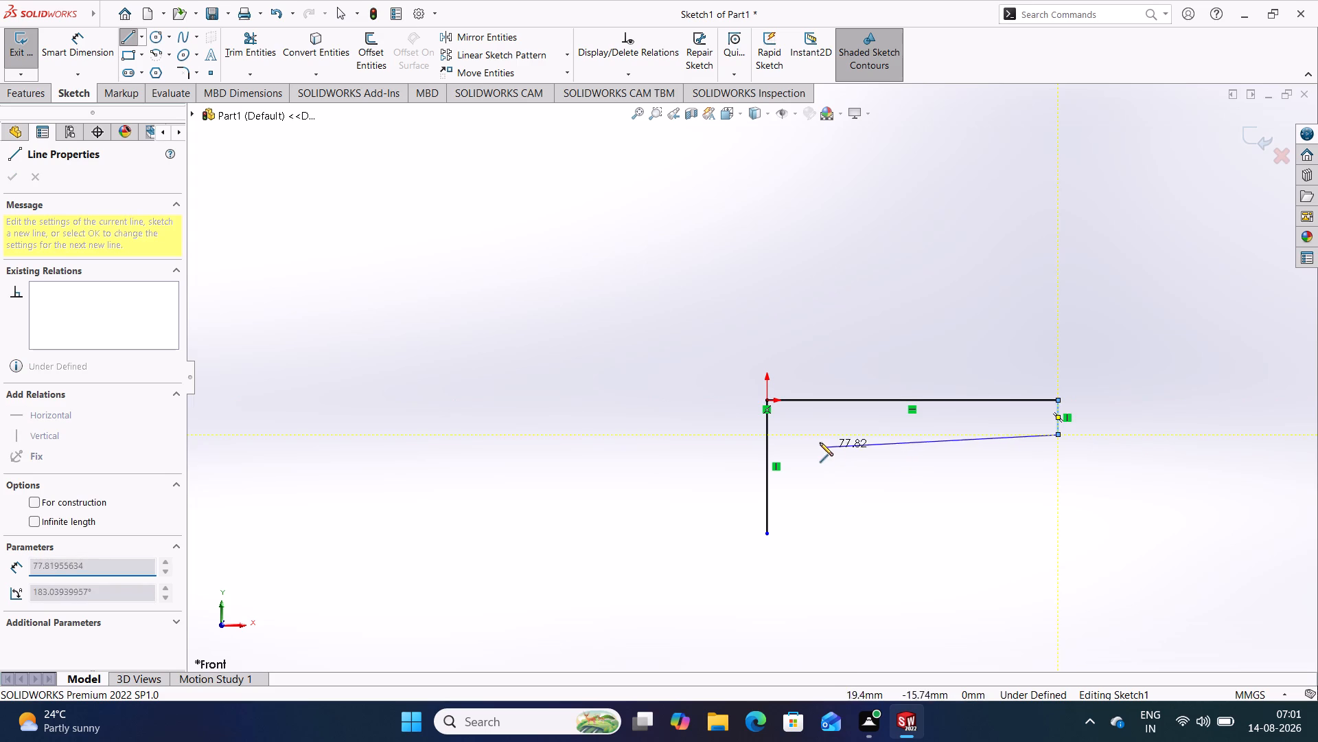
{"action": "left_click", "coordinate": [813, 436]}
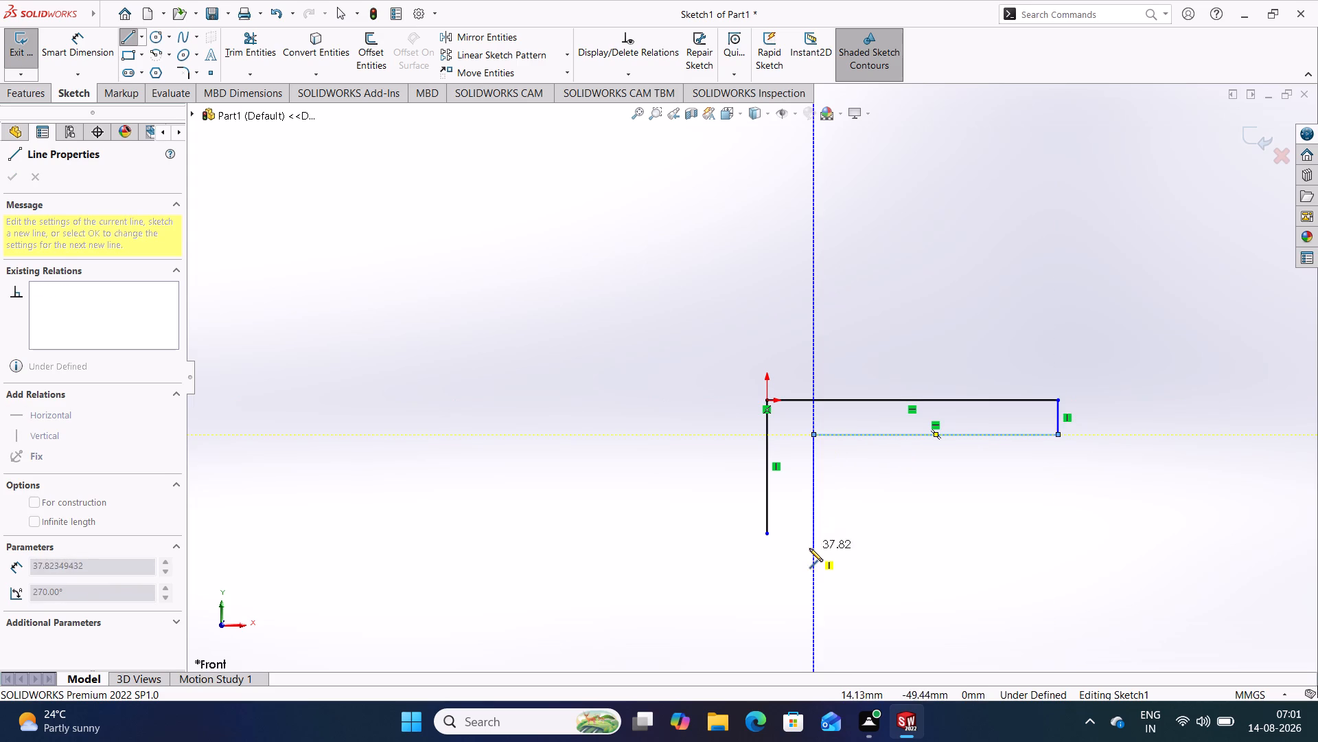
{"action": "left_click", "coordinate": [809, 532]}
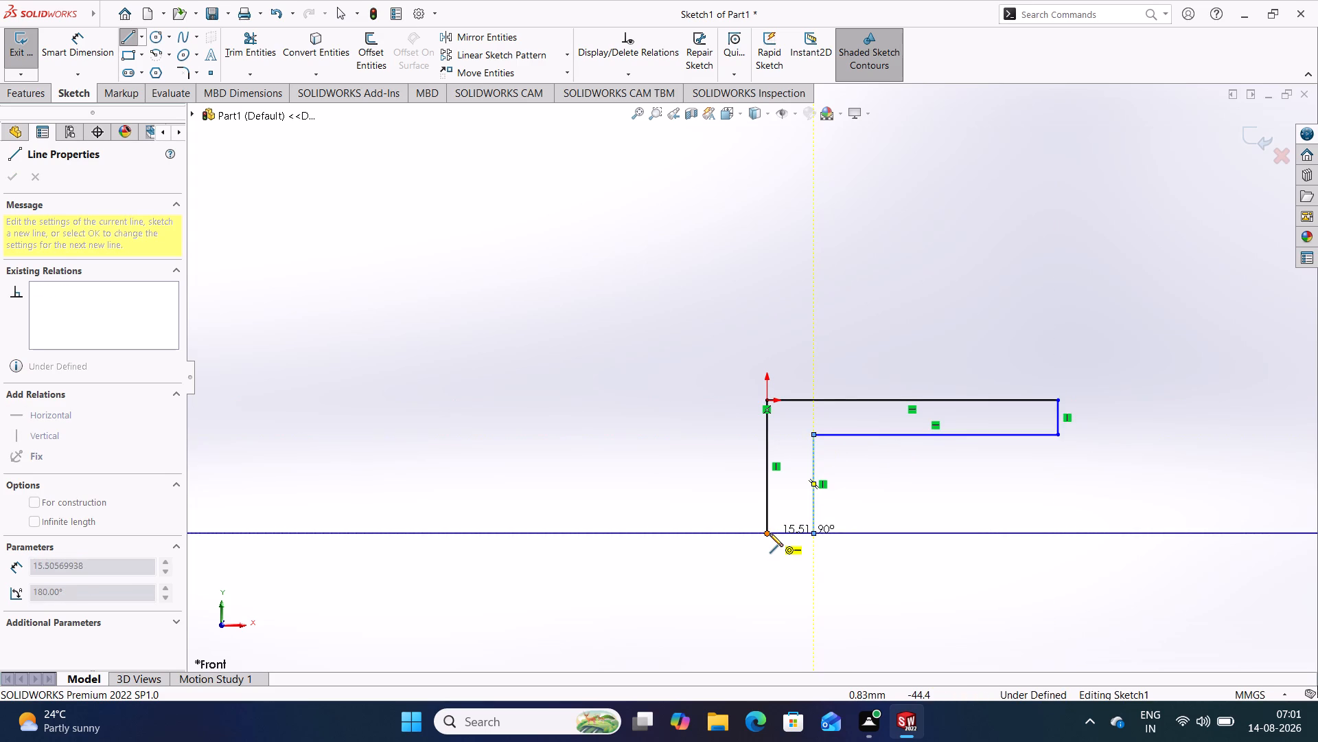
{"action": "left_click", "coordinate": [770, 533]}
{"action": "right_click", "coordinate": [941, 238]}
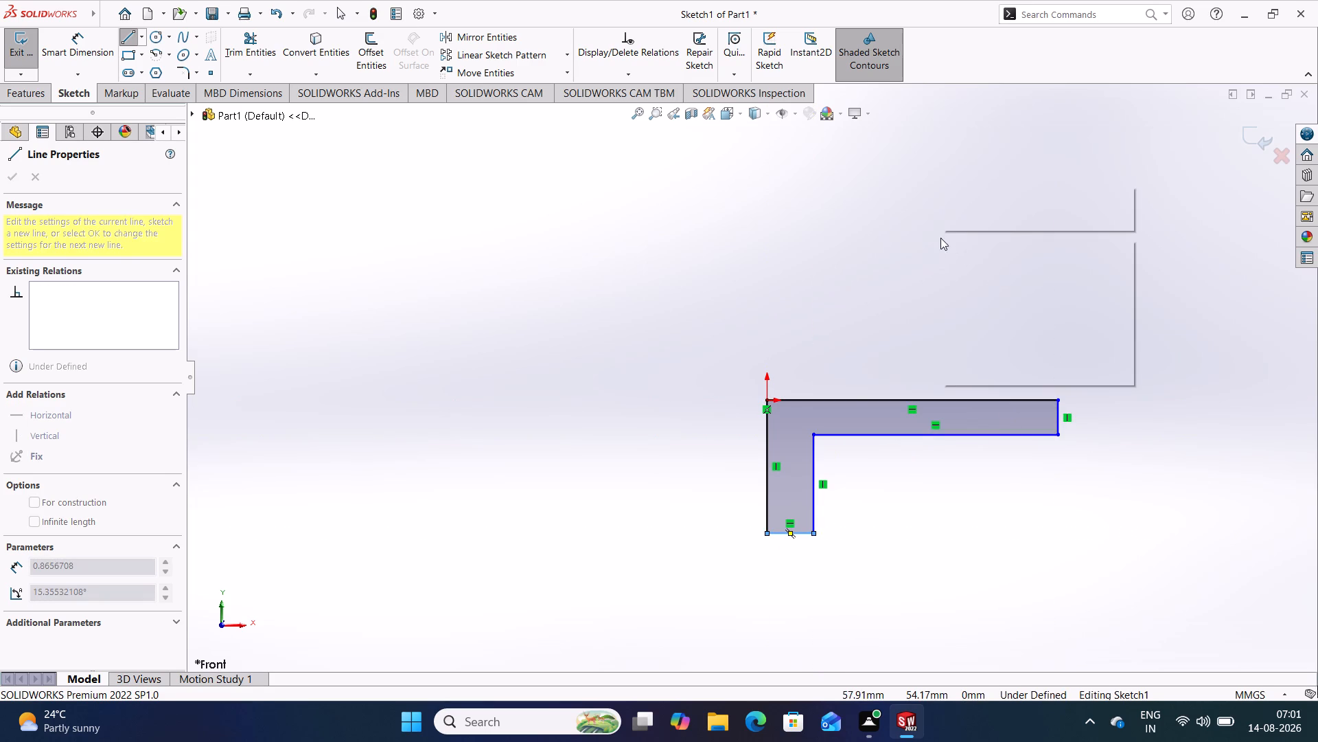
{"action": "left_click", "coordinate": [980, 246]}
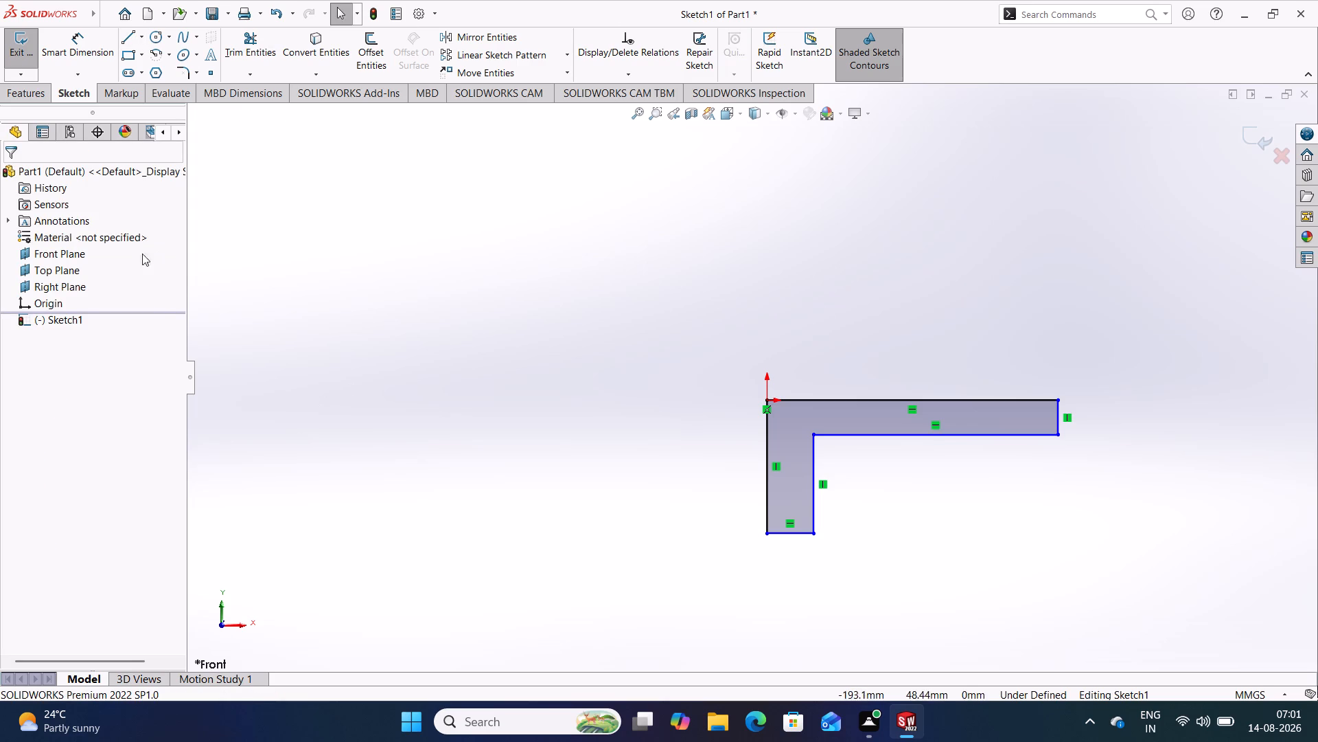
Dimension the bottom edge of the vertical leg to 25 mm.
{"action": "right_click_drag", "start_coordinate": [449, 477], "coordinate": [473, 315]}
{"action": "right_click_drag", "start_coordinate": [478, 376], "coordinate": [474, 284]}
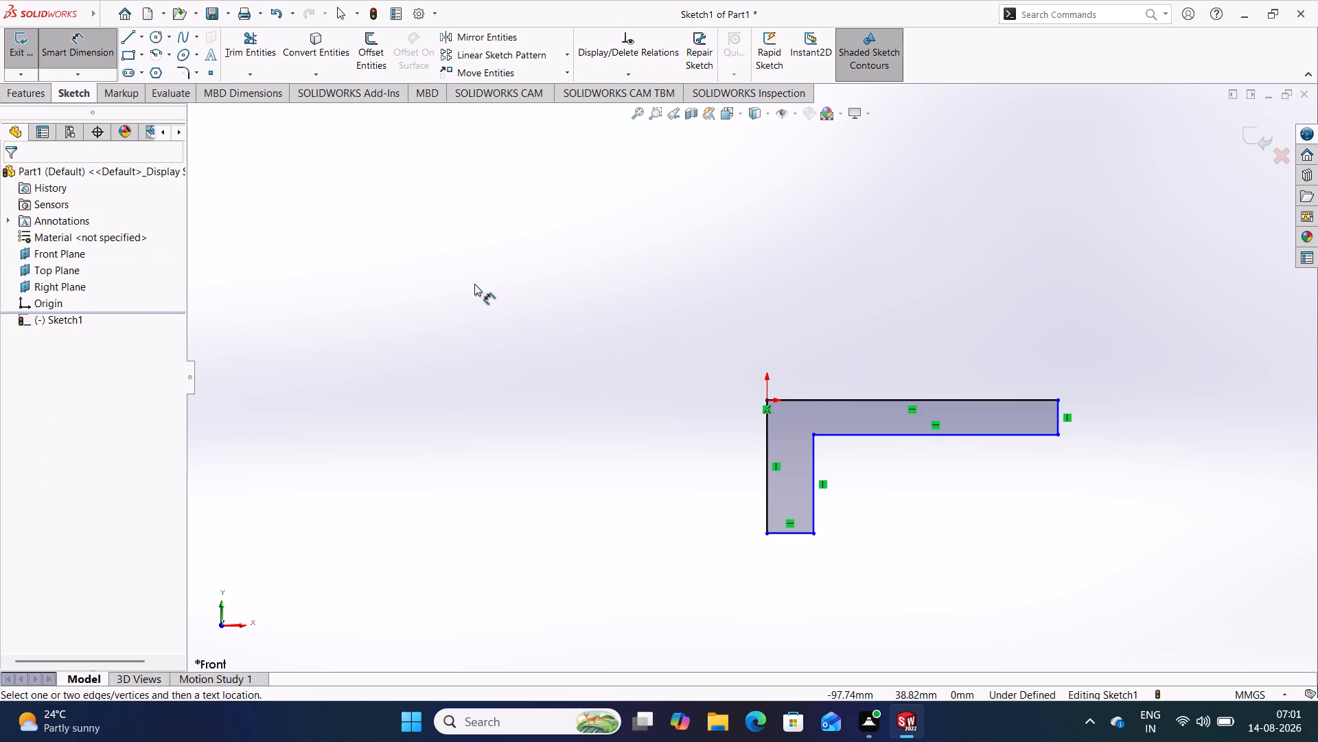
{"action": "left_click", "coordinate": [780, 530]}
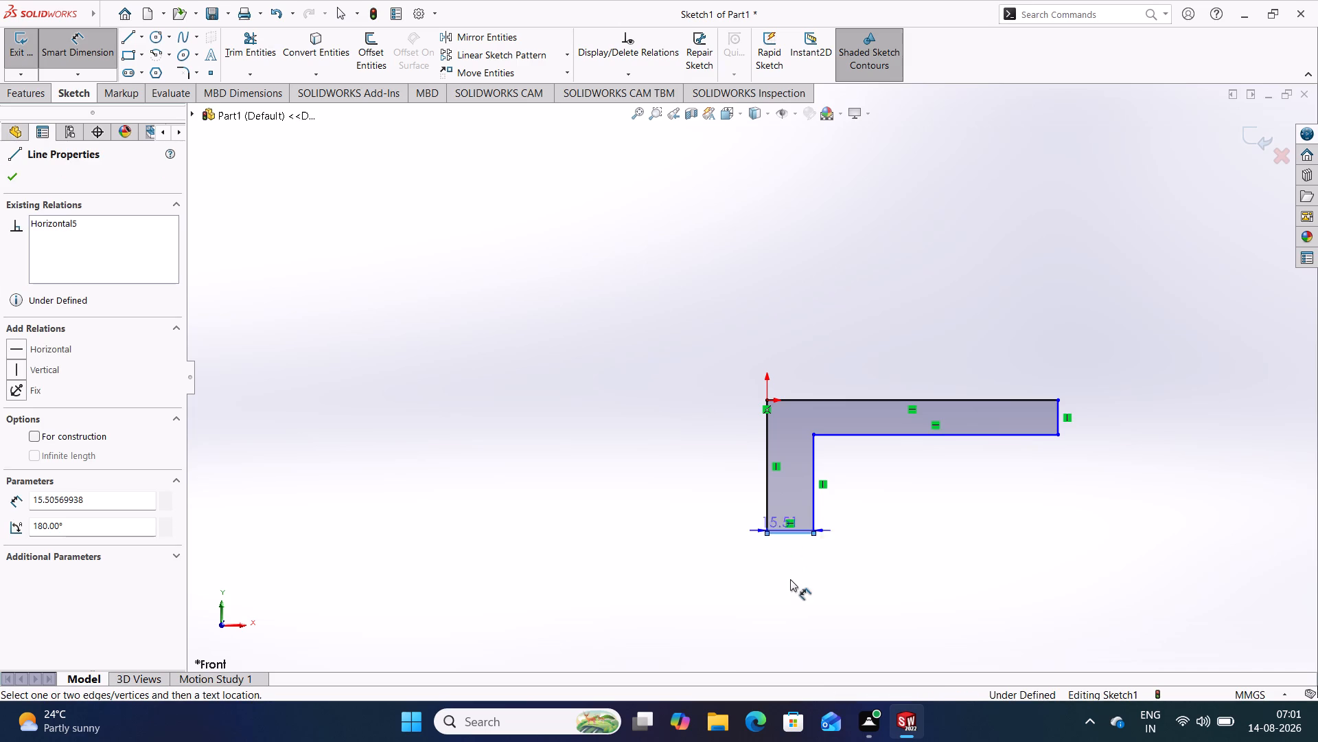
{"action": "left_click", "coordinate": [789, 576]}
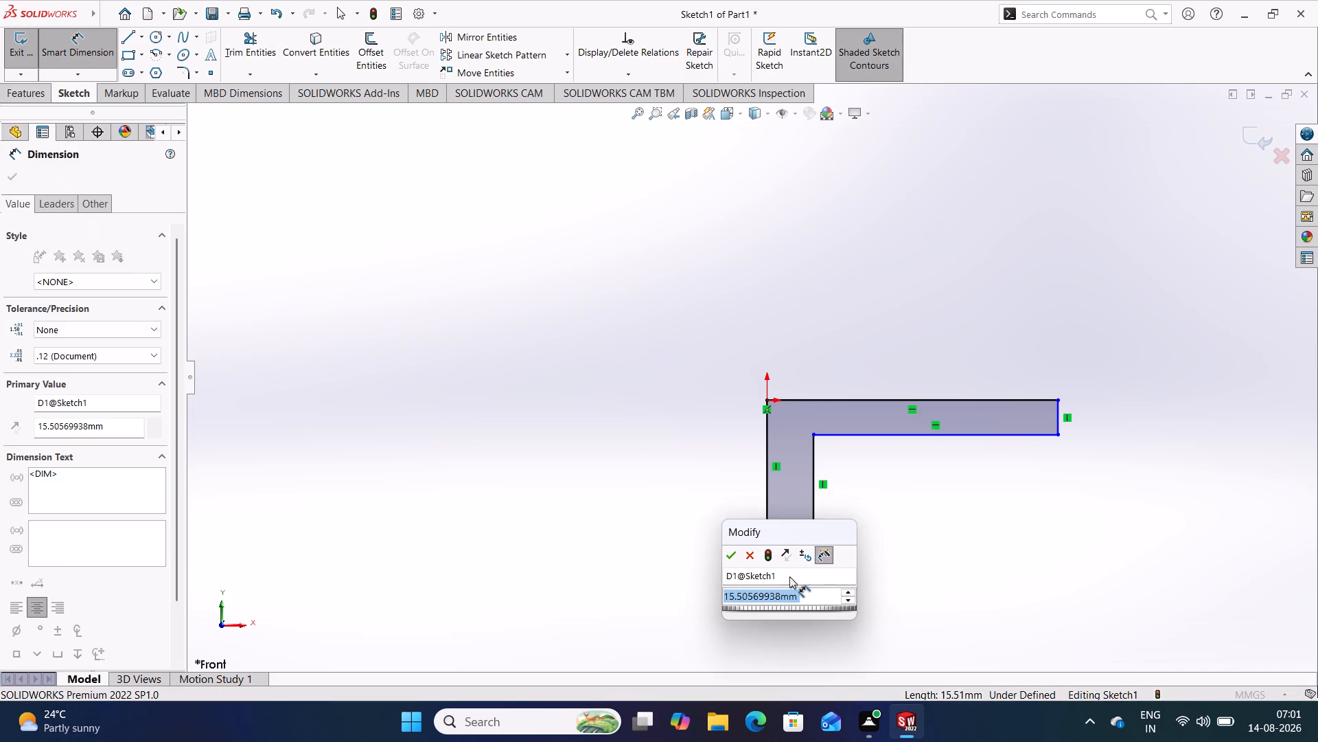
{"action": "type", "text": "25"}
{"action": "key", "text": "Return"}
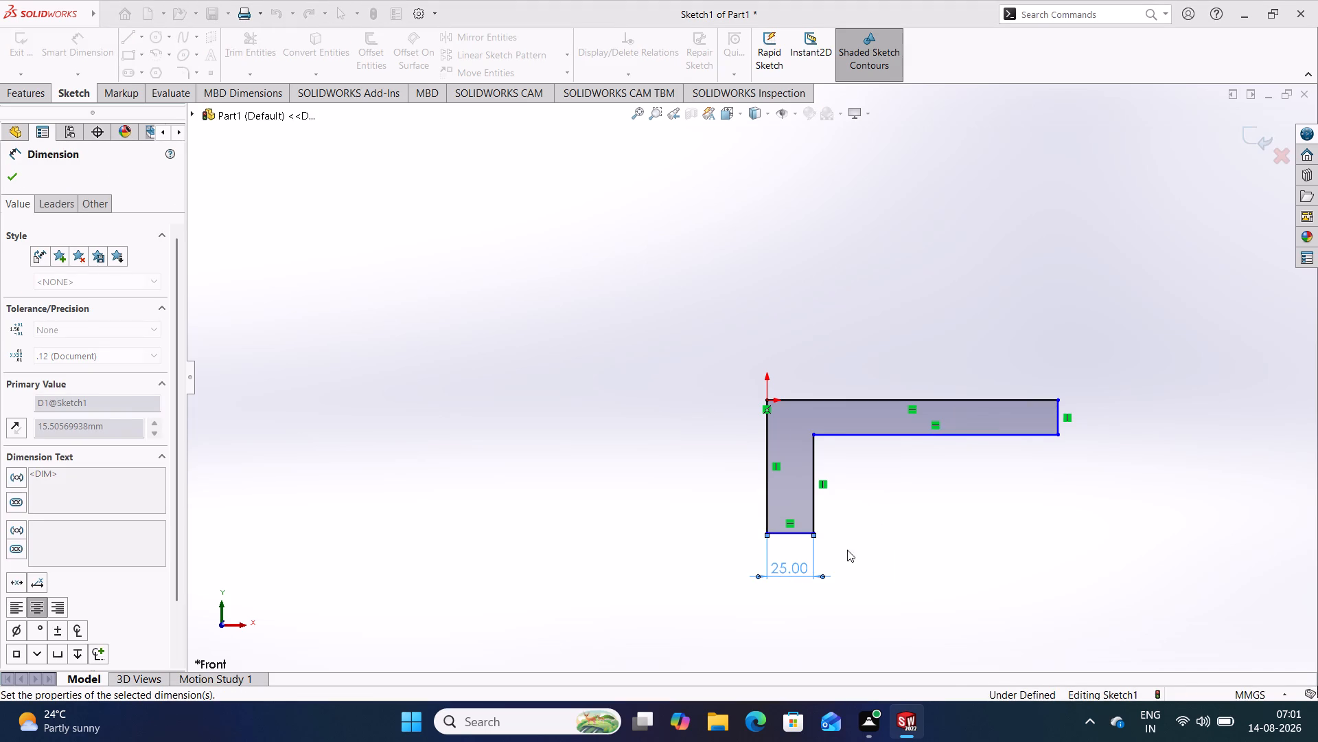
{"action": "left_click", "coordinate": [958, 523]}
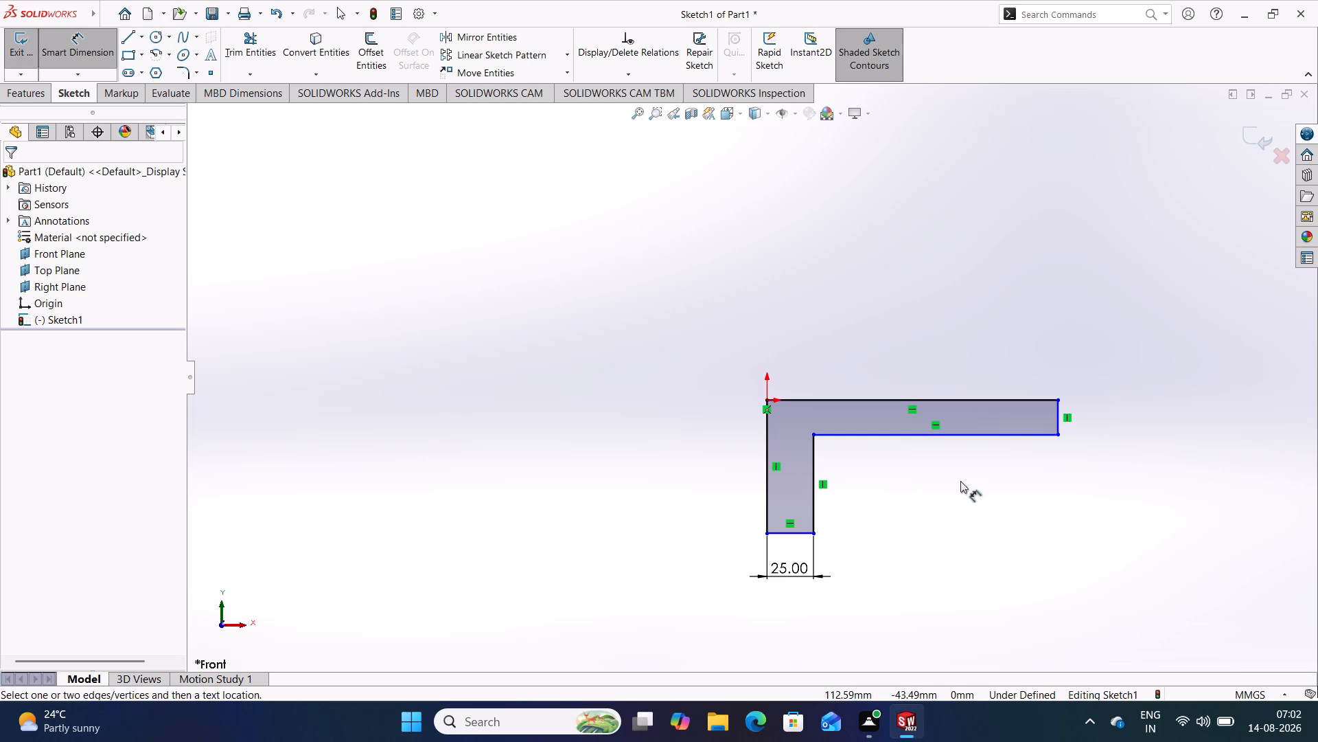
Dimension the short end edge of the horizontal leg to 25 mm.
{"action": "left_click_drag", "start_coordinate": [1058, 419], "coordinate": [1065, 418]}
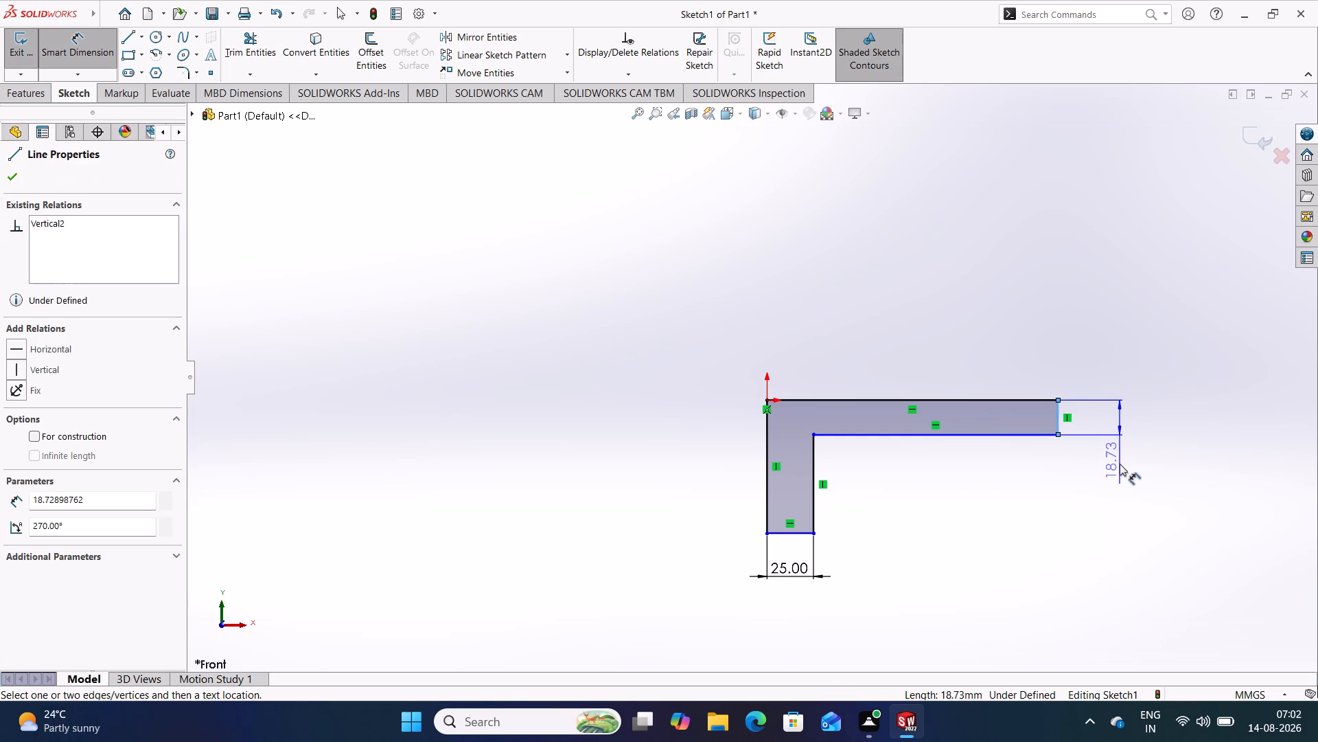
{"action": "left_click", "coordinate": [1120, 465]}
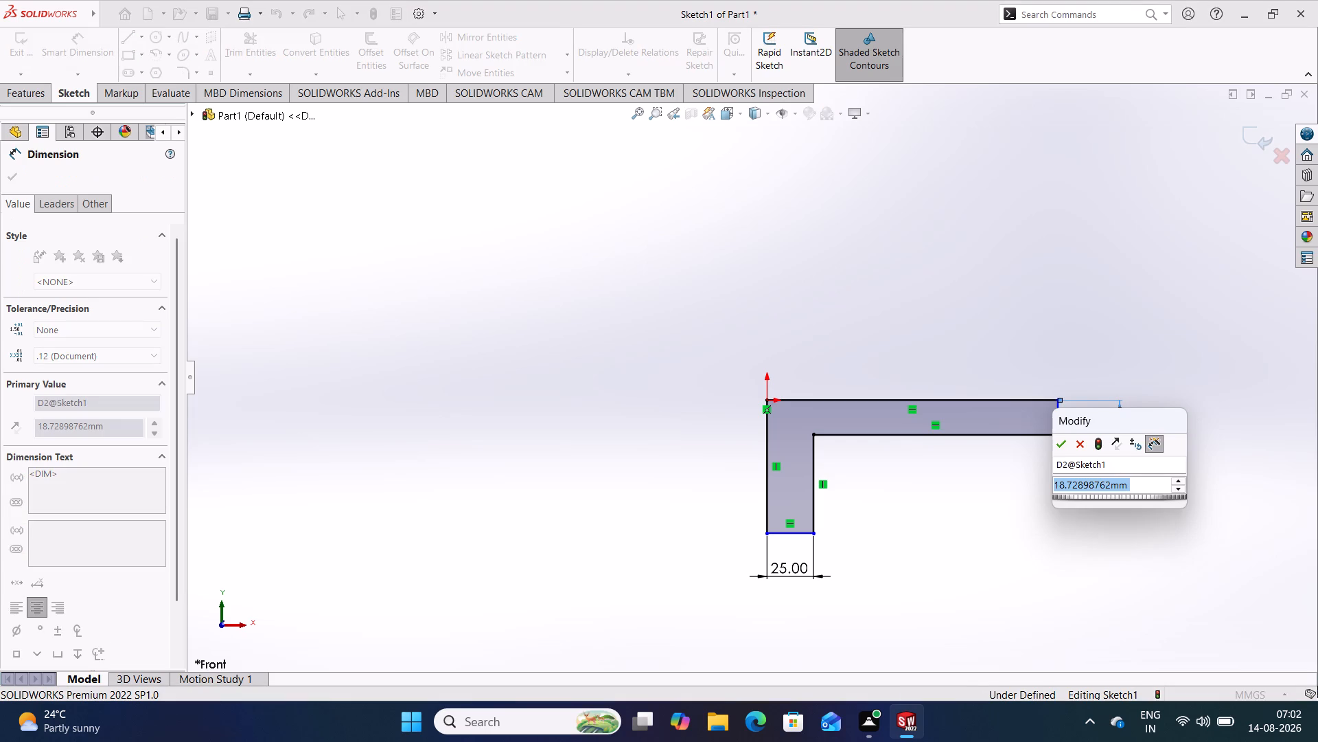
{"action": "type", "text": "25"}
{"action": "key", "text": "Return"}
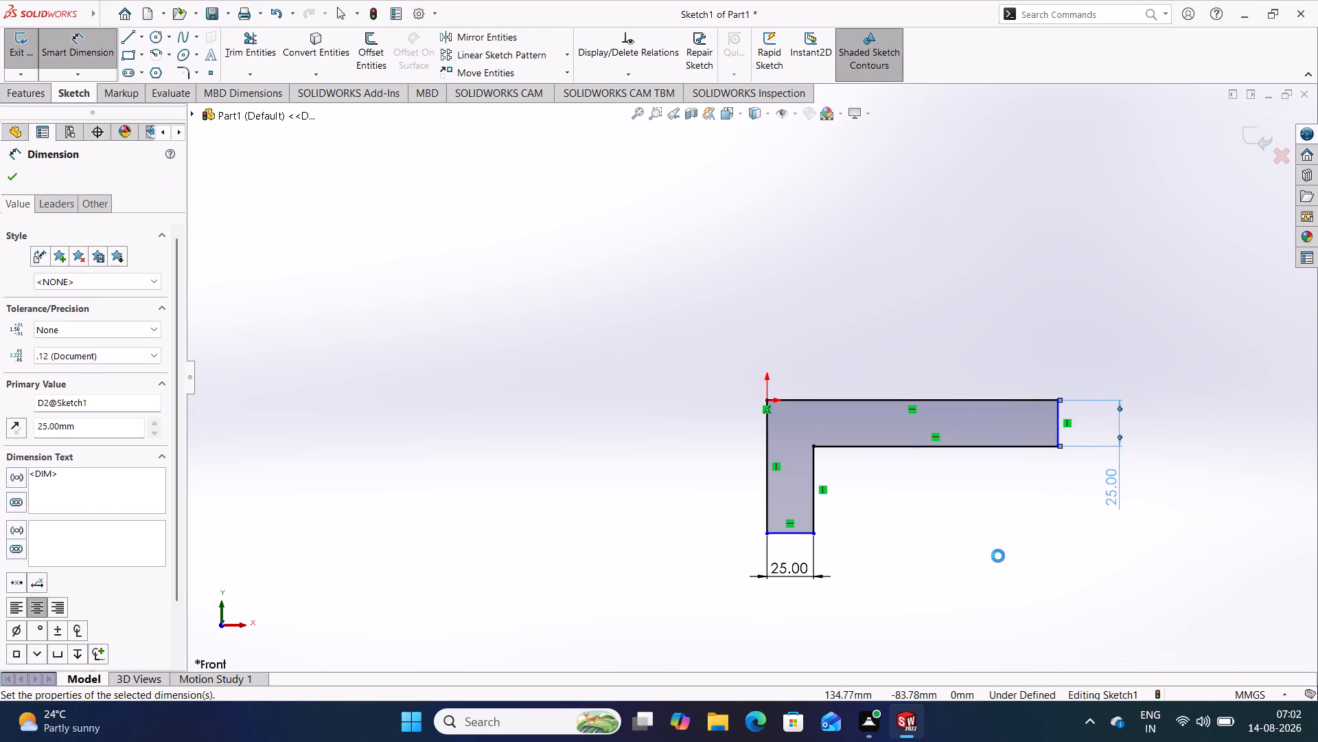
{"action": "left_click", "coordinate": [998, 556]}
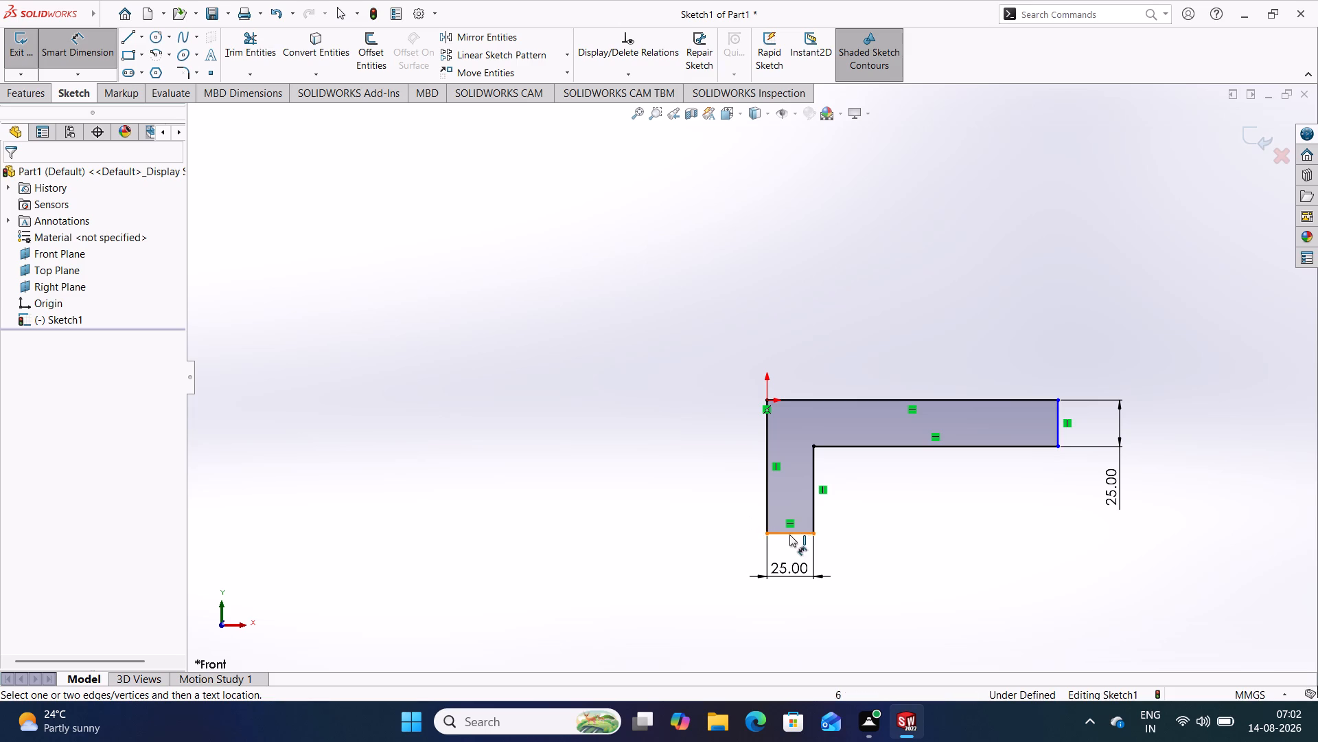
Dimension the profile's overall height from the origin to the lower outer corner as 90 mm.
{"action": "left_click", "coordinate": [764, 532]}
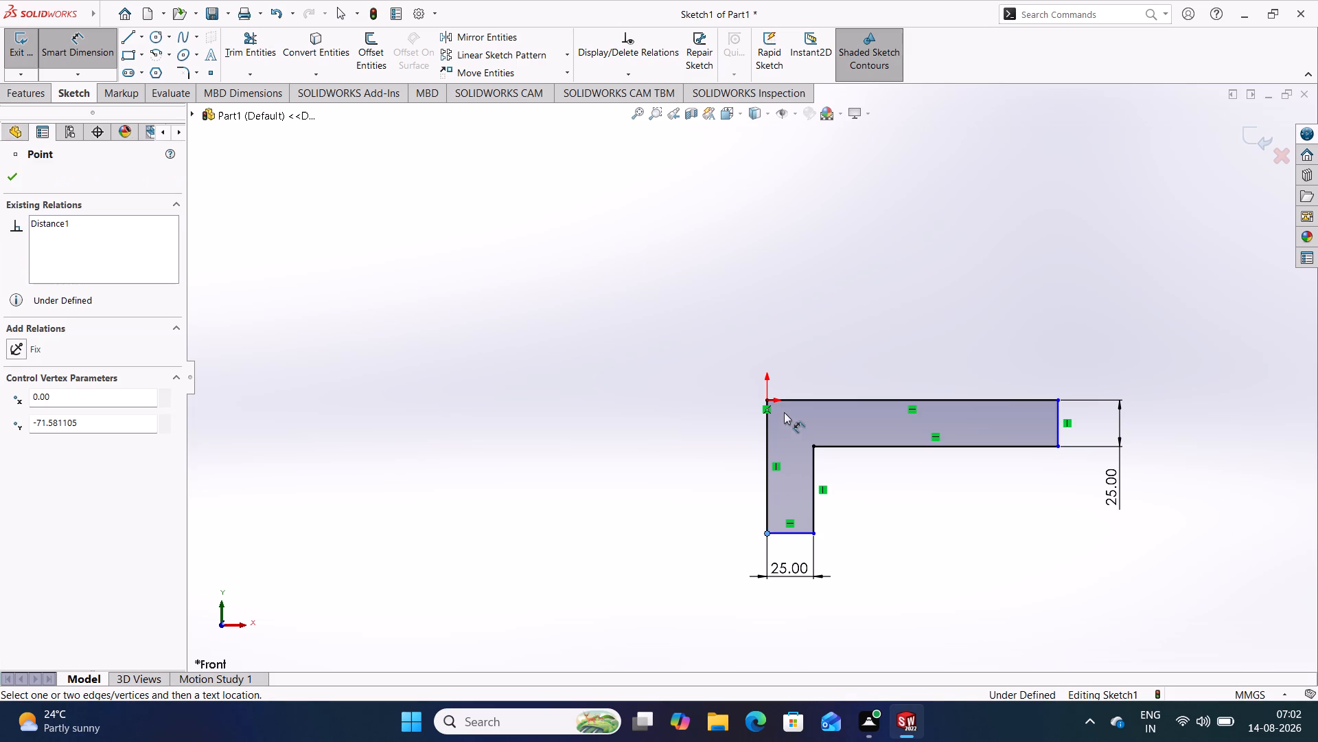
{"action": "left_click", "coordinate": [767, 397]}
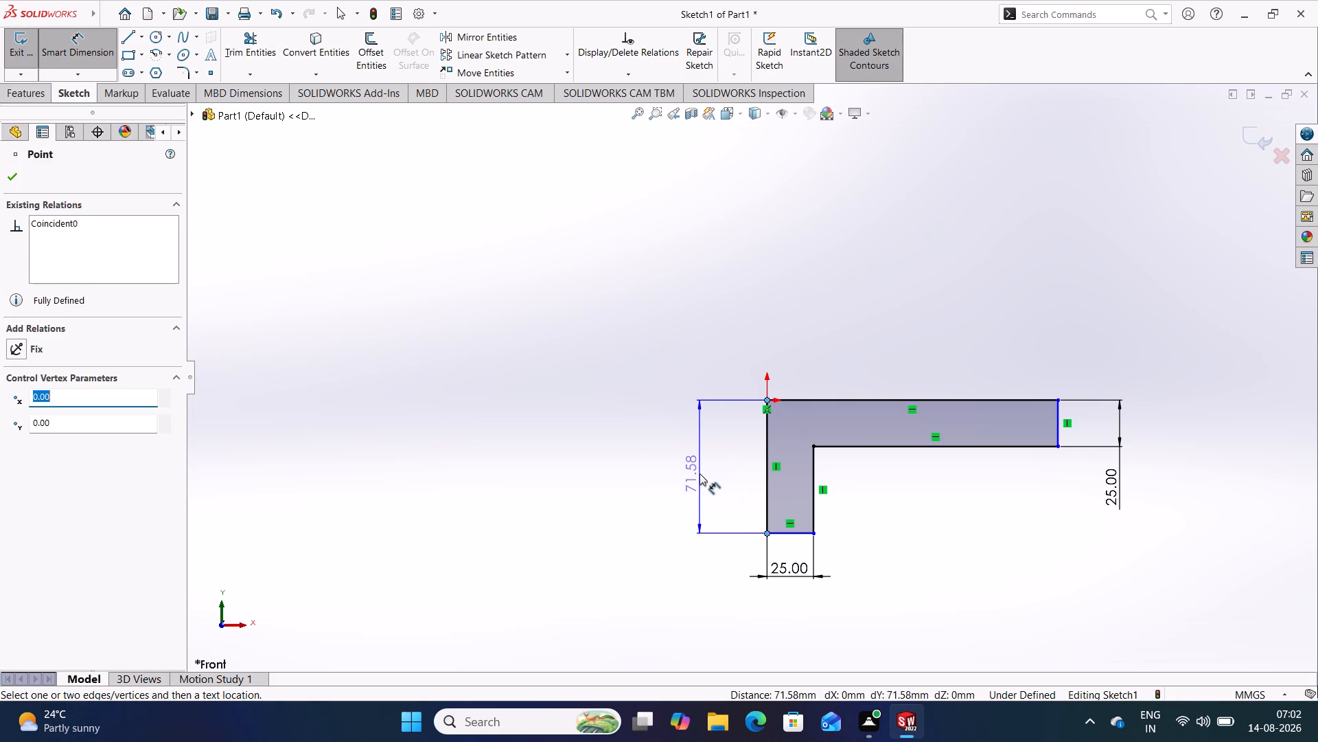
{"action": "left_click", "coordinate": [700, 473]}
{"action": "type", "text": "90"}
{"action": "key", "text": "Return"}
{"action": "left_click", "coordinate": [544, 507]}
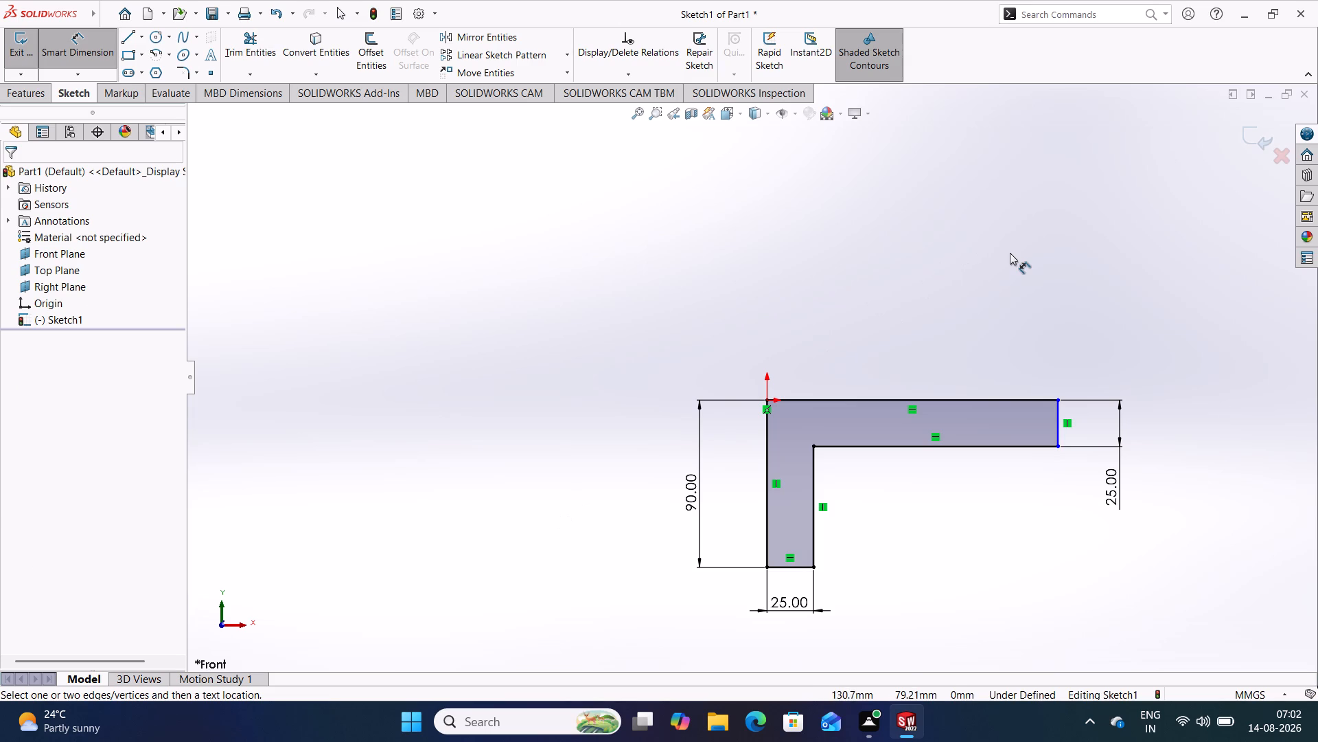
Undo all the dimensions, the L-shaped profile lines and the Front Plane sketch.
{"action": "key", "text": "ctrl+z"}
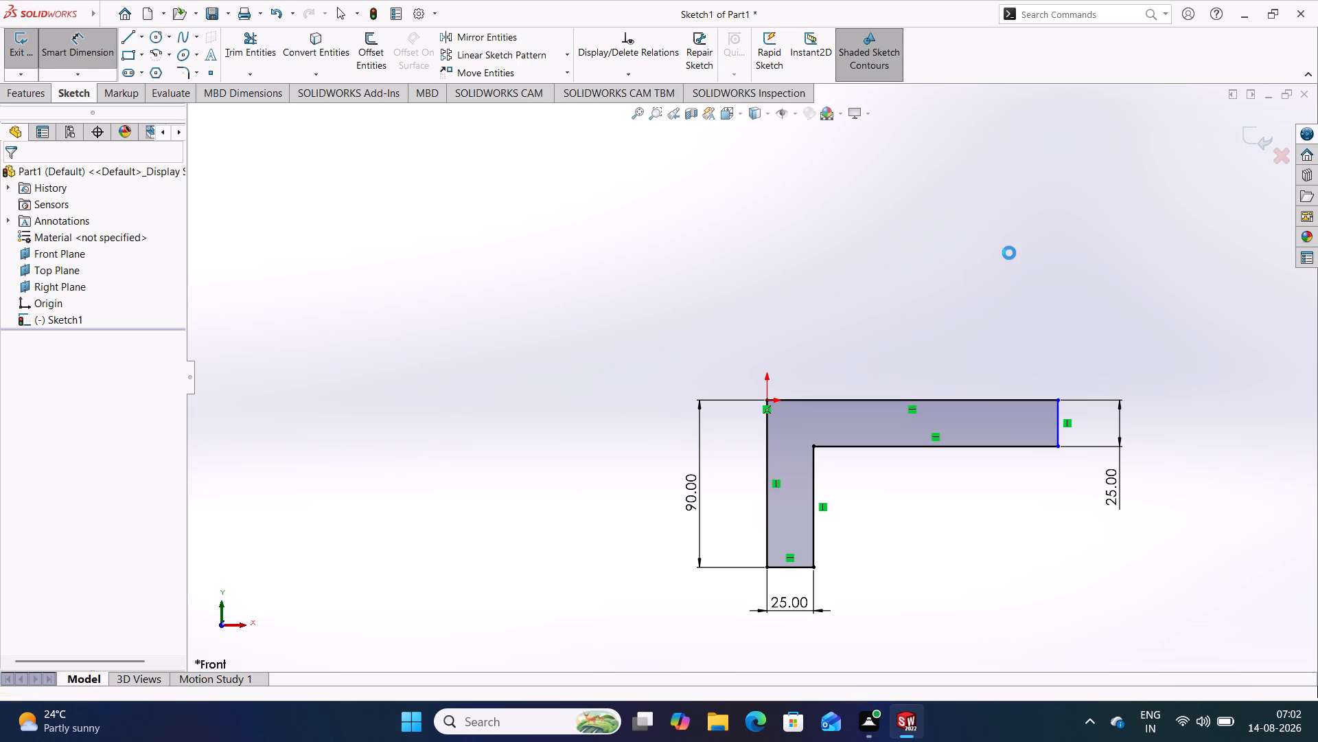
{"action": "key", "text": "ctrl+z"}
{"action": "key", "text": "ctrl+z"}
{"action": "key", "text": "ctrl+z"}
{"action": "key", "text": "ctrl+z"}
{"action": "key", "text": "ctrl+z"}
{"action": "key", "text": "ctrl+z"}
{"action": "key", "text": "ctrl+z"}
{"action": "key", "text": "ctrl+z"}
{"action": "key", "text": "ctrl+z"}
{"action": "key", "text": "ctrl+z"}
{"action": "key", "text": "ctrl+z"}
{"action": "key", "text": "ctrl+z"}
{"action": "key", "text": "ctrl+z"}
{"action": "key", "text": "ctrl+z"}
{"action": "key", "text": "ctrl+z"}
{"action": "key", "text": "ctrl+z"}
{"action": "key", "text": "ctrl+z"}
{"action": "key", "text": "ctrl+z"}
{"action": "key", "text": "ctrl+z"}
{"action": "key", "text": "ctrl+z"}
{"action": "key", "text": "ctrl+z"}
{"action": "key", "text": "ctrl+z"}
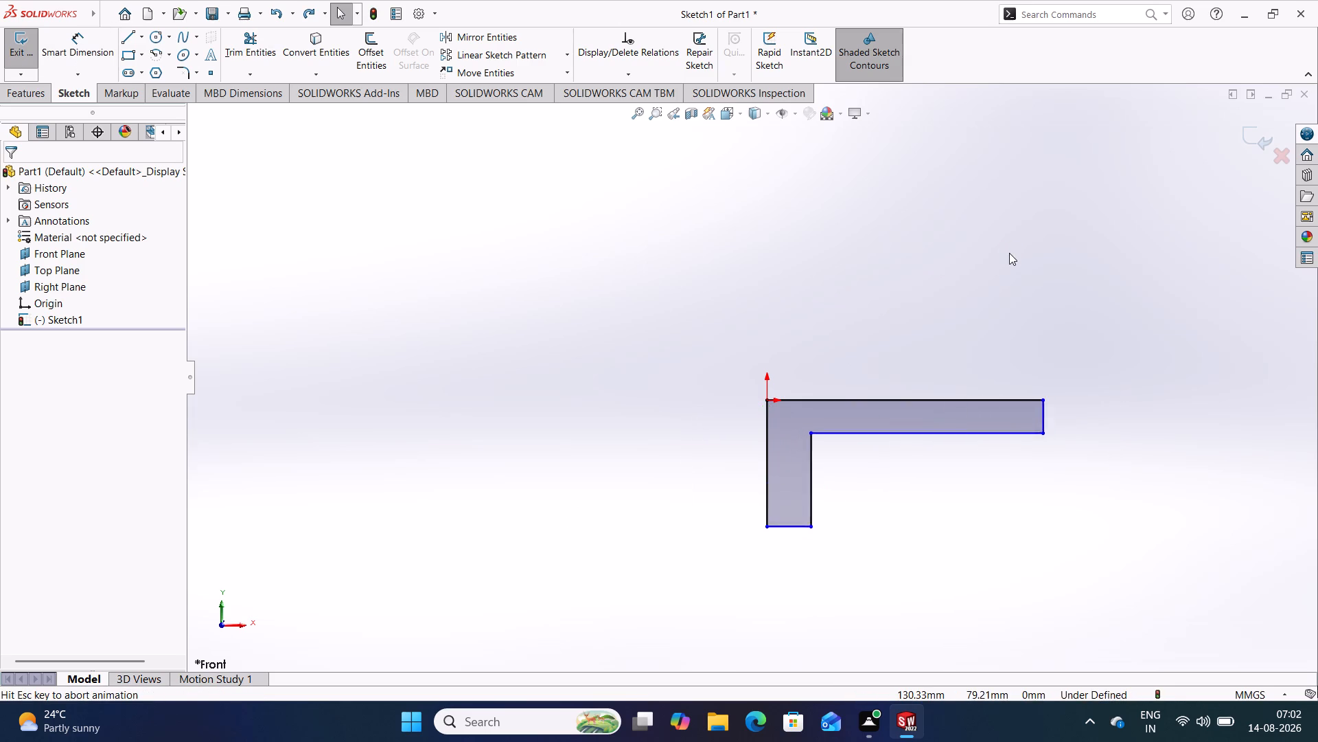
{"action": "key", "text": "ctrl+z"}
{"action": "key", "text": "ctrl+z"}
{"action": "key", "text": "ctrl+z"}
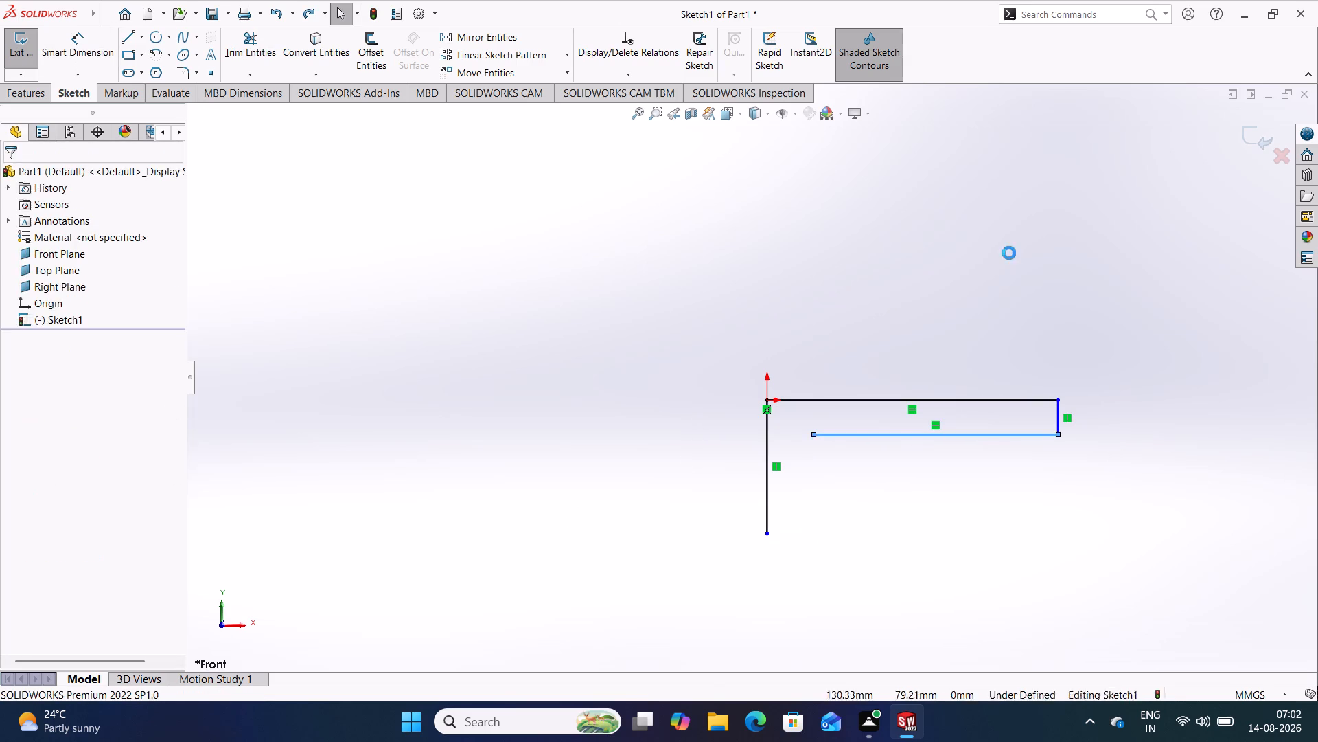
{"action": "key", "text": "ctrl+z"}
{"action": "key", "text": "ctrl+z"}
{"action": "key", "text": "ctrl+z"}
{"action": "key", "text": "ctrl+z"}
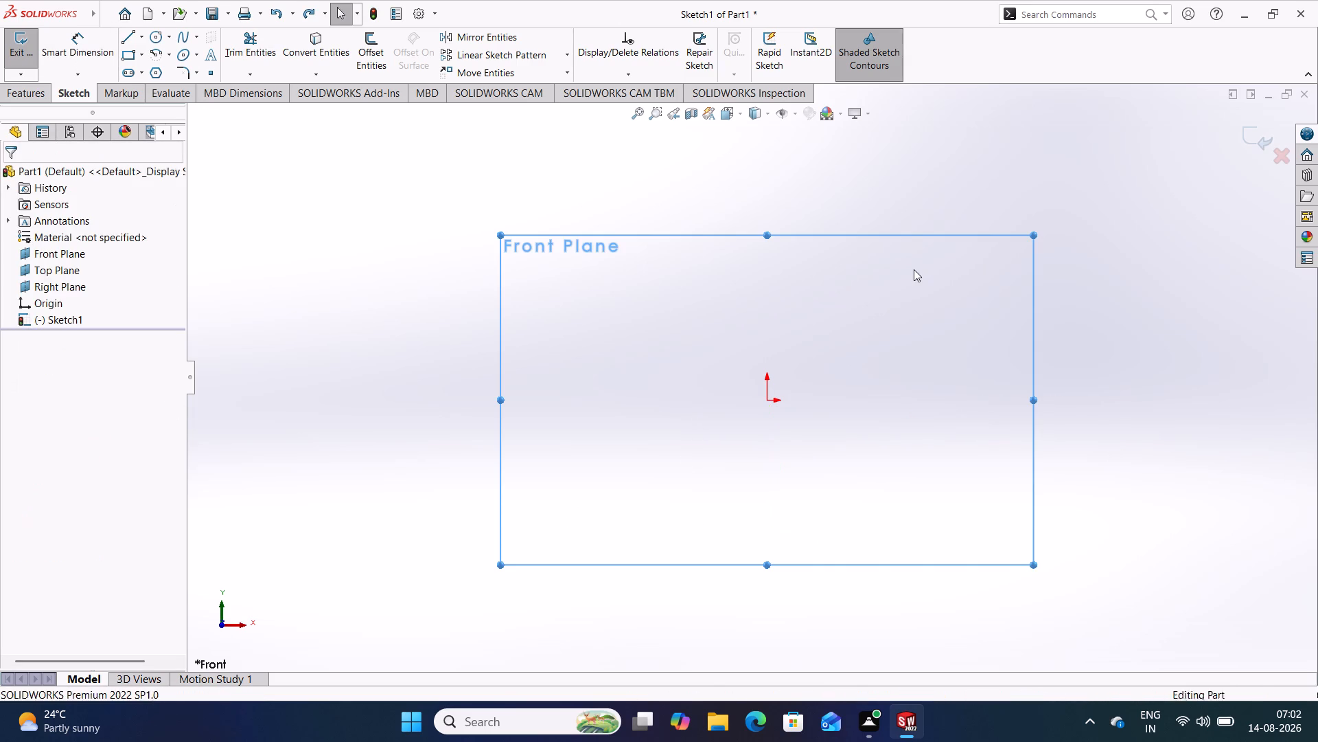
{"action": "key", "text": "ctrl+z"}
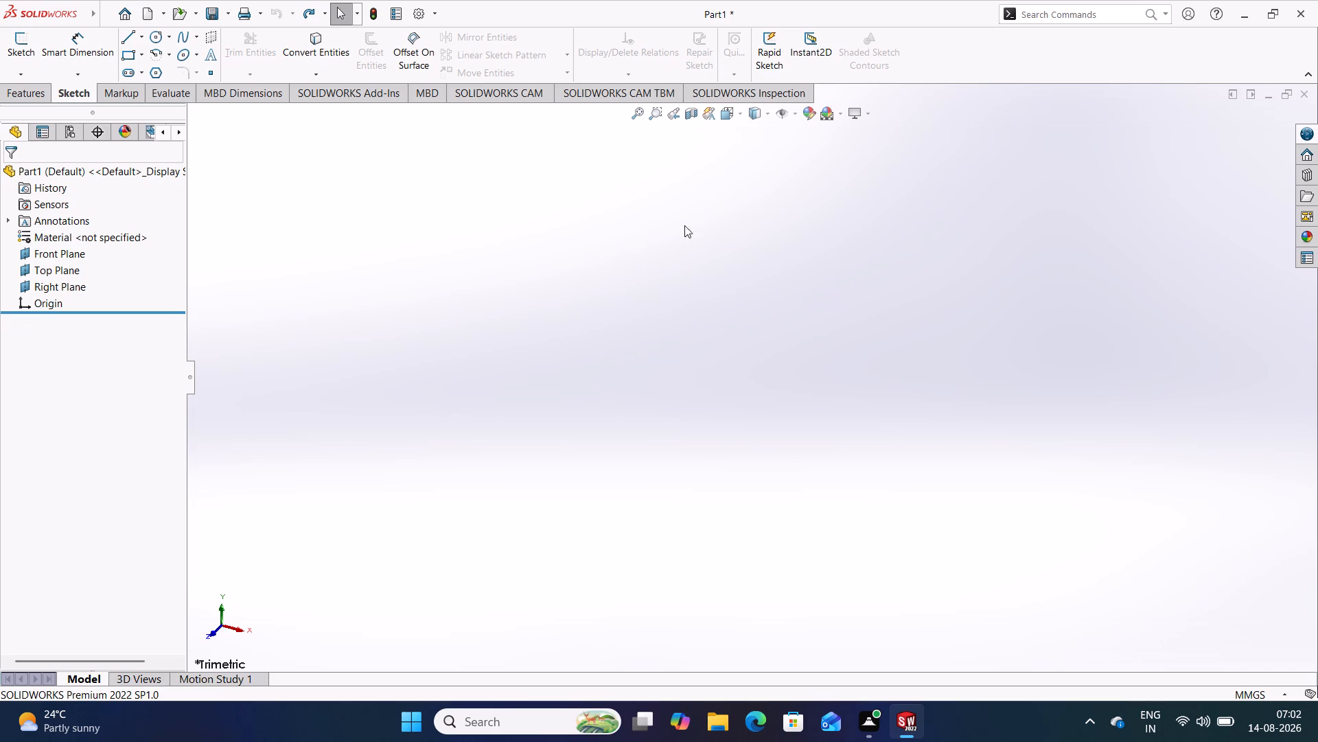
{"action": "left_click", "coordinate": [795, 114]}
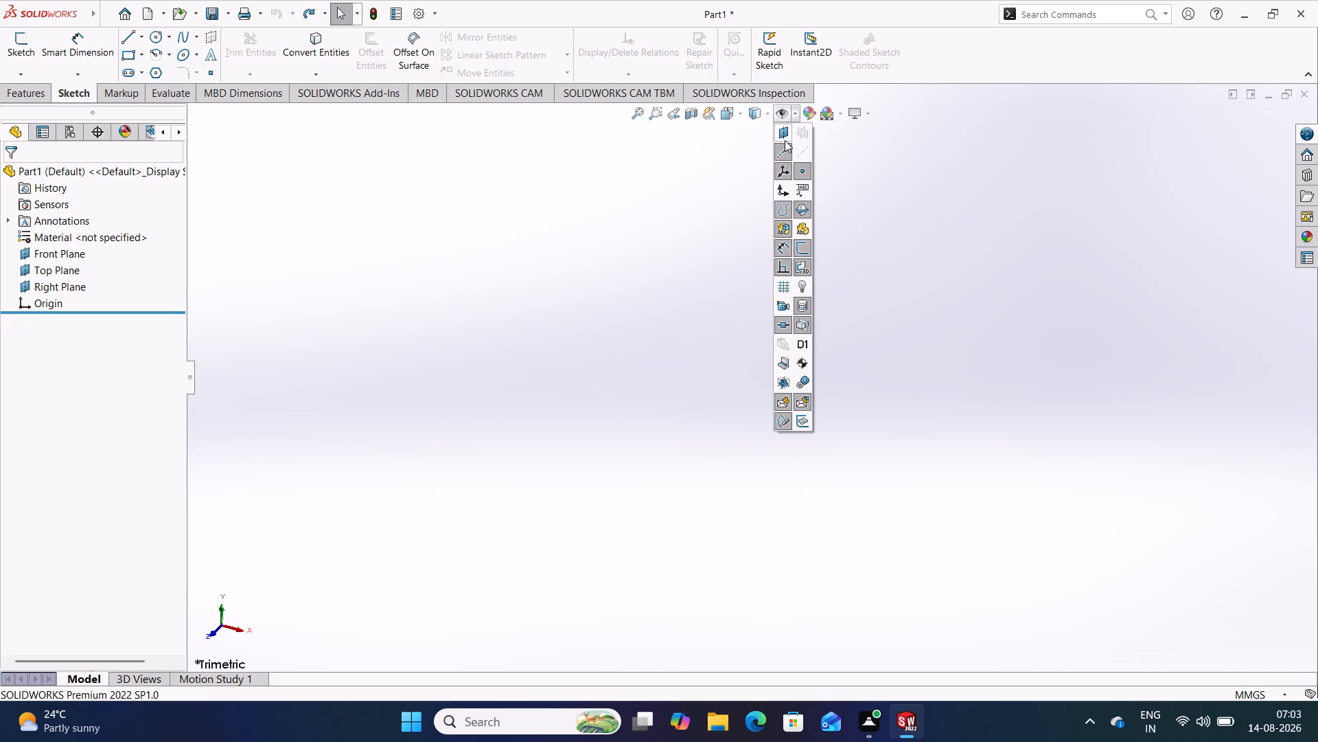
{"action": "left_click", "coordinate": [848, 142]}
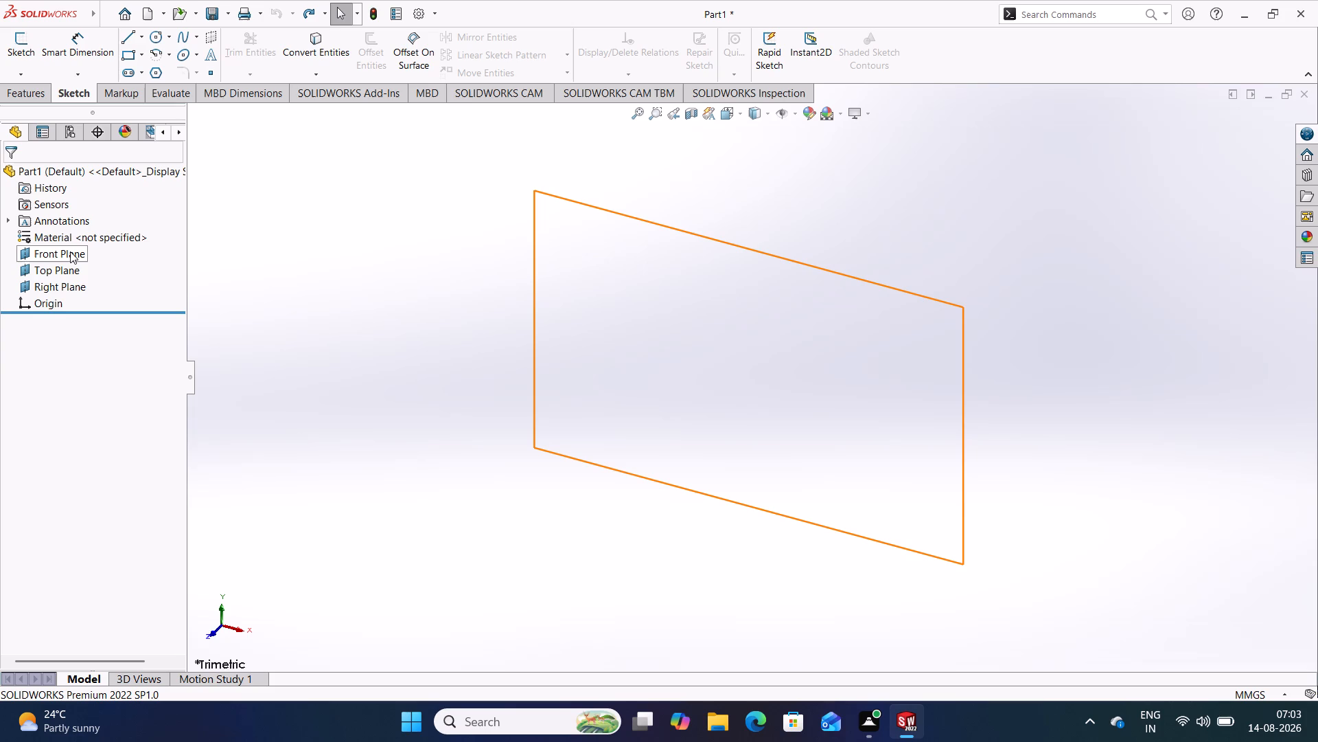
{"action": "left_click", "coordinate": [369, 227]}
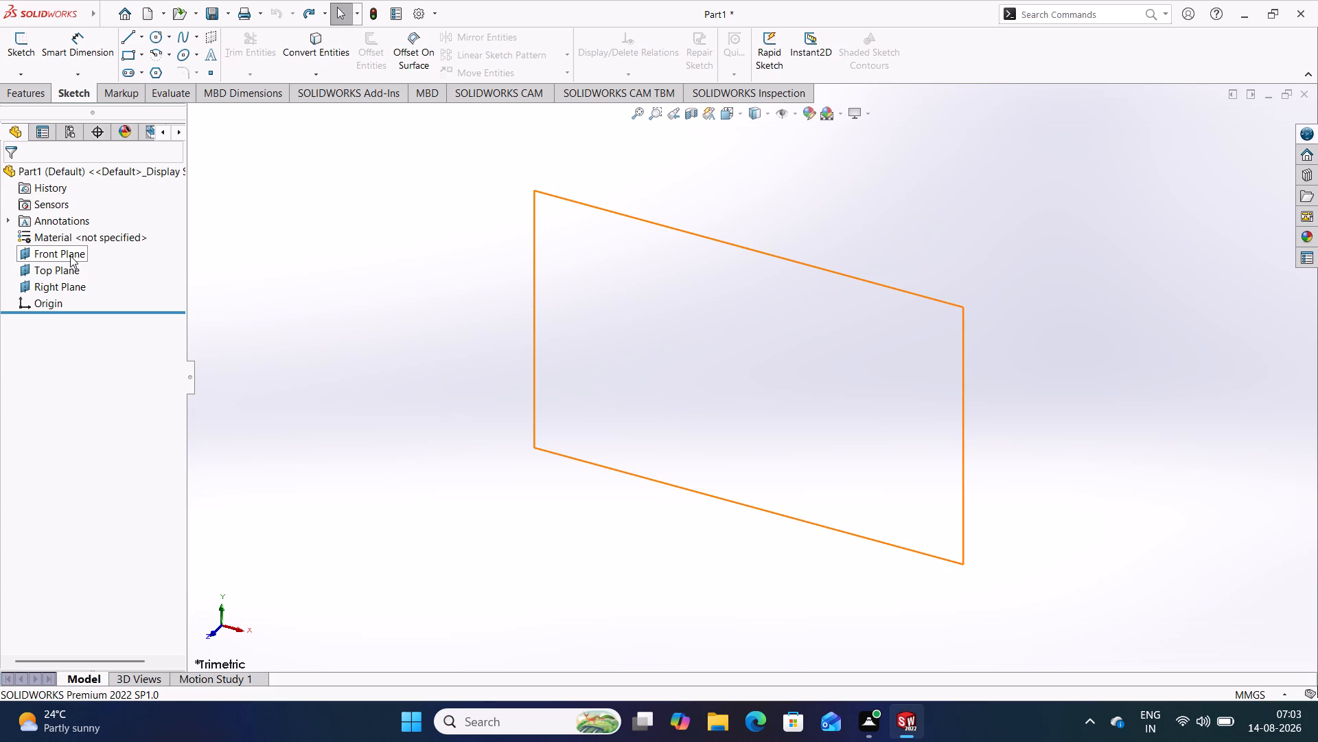
Start a sketch on the Front Plane and draw a corner rectangle about 66 by 29 mm with its top edge level with the origin.
{"action": "left_click", "coordinate": [70, 256]}
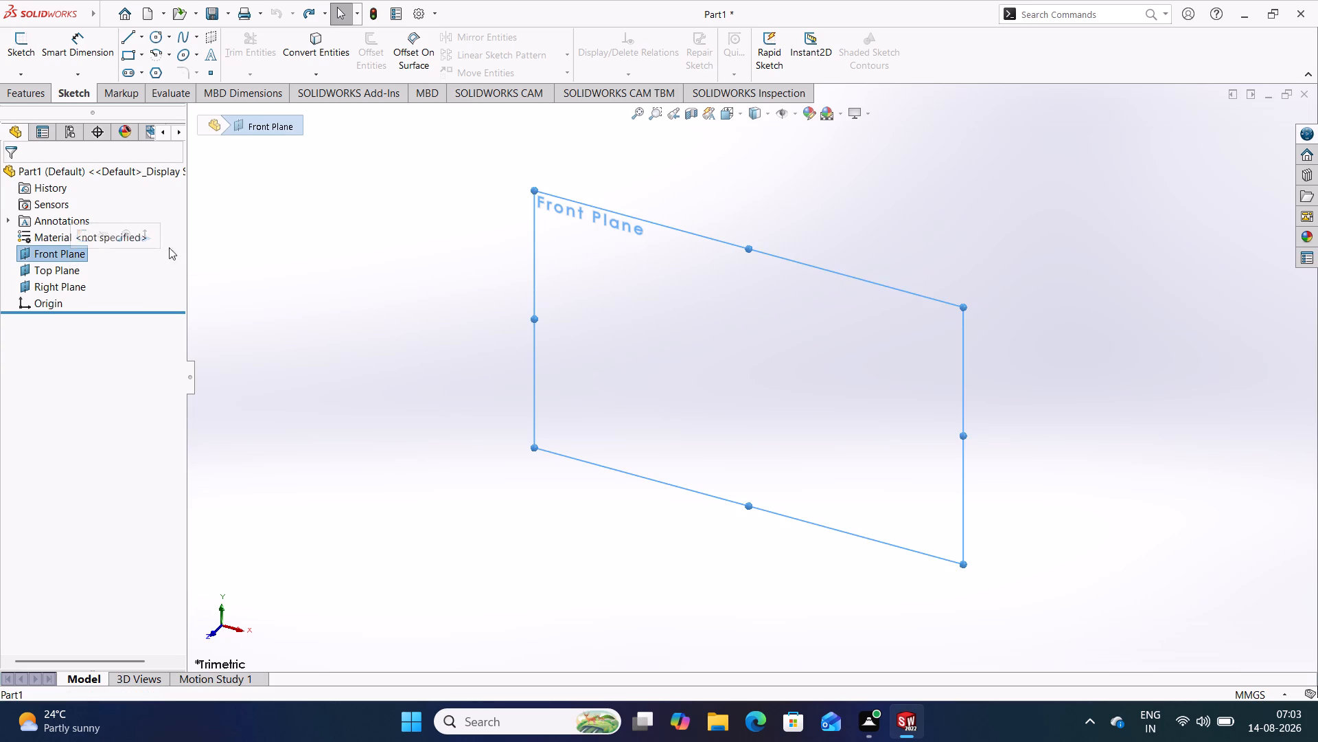
{"action": "left_click", "coordinate": [82, 239]}
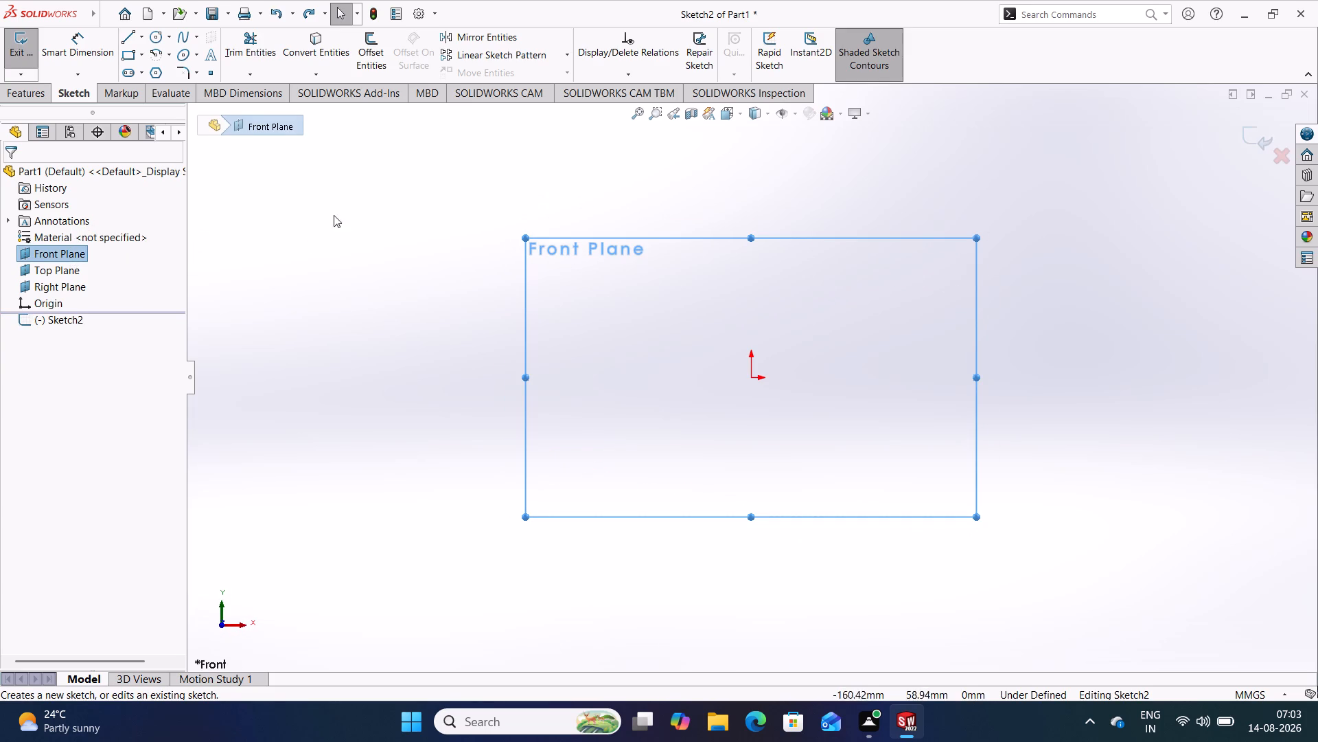
{"action": "left_click", "coordinate": [142, 55]}
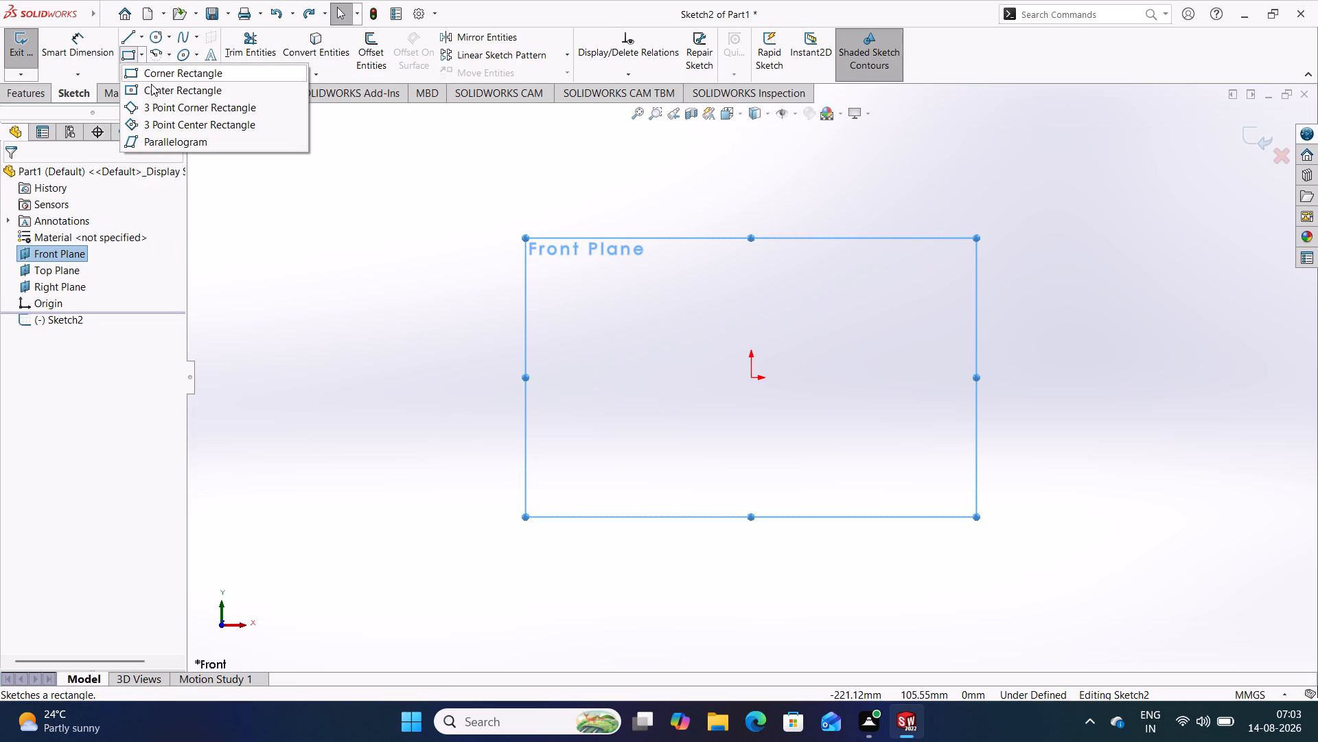
{"action": "left_click", "coordinate": [130, 74]}
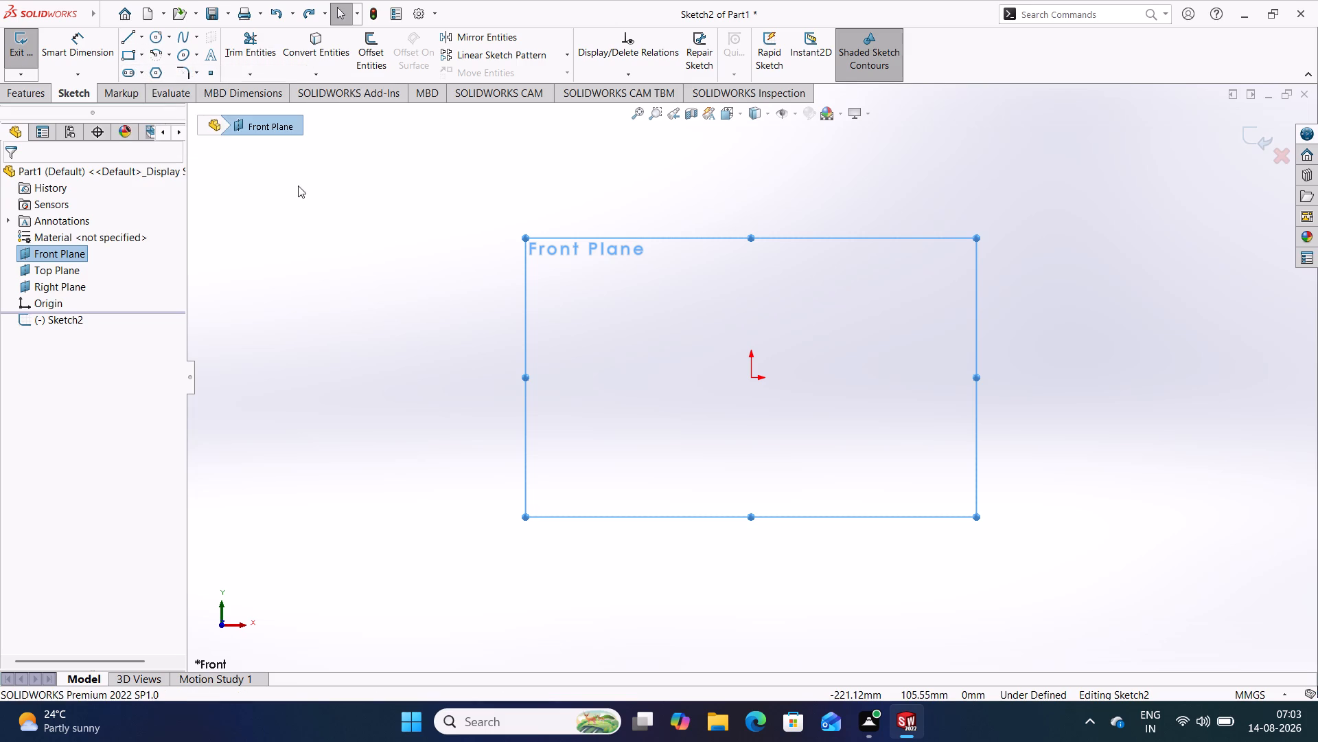
{"action": "left_click", "coordinate": [678, 452]}
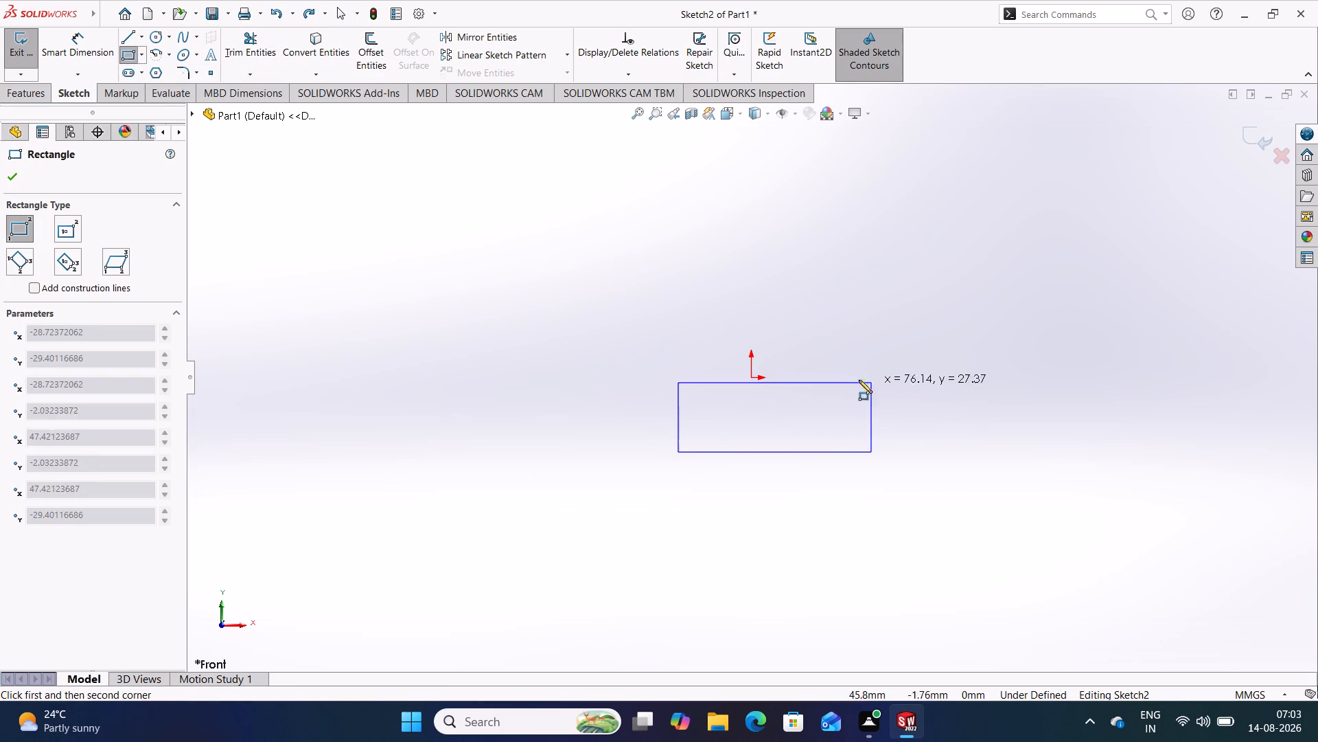
{"action": "left_click", "coordinate": [845, 377]}
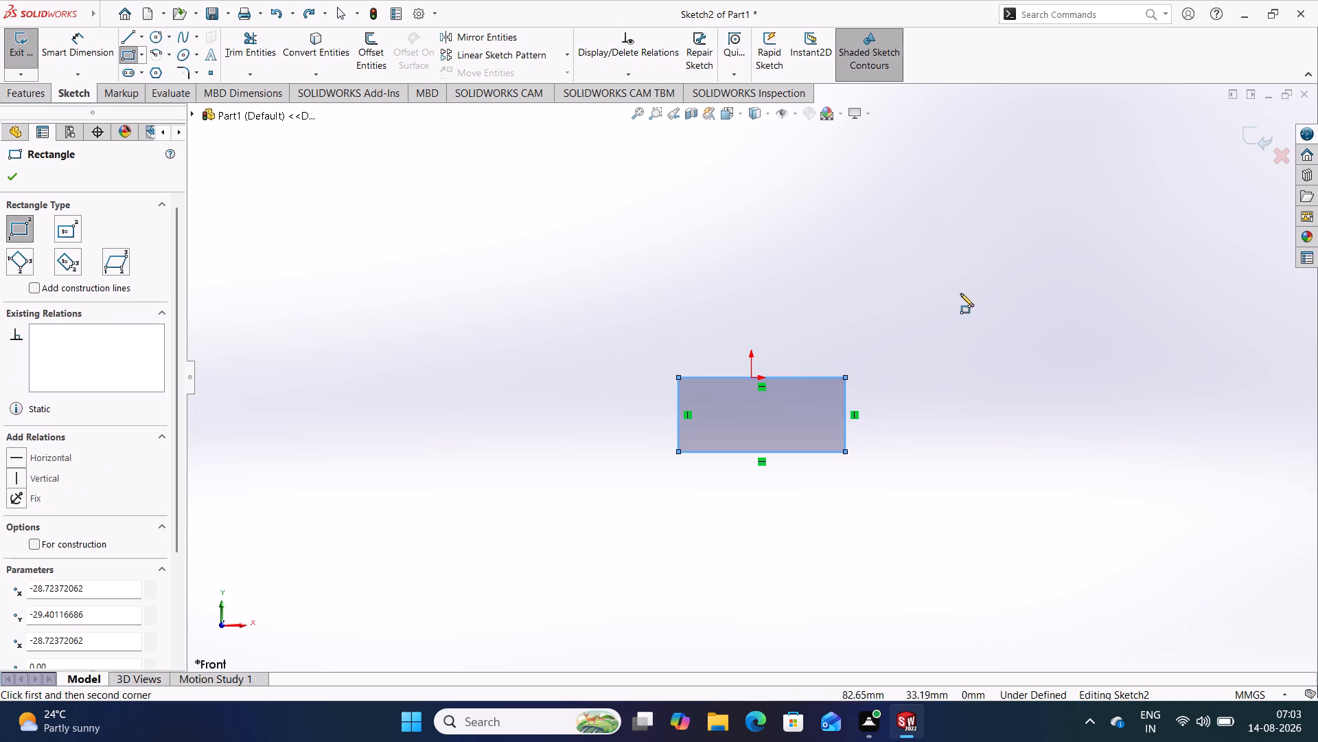
Dimension the rectangle's height, between its top and bottom edges, as 90 mm.
{"action": "right_click_drag", "start_coordinate": [986, 387], "coordinate": [986, 326]}
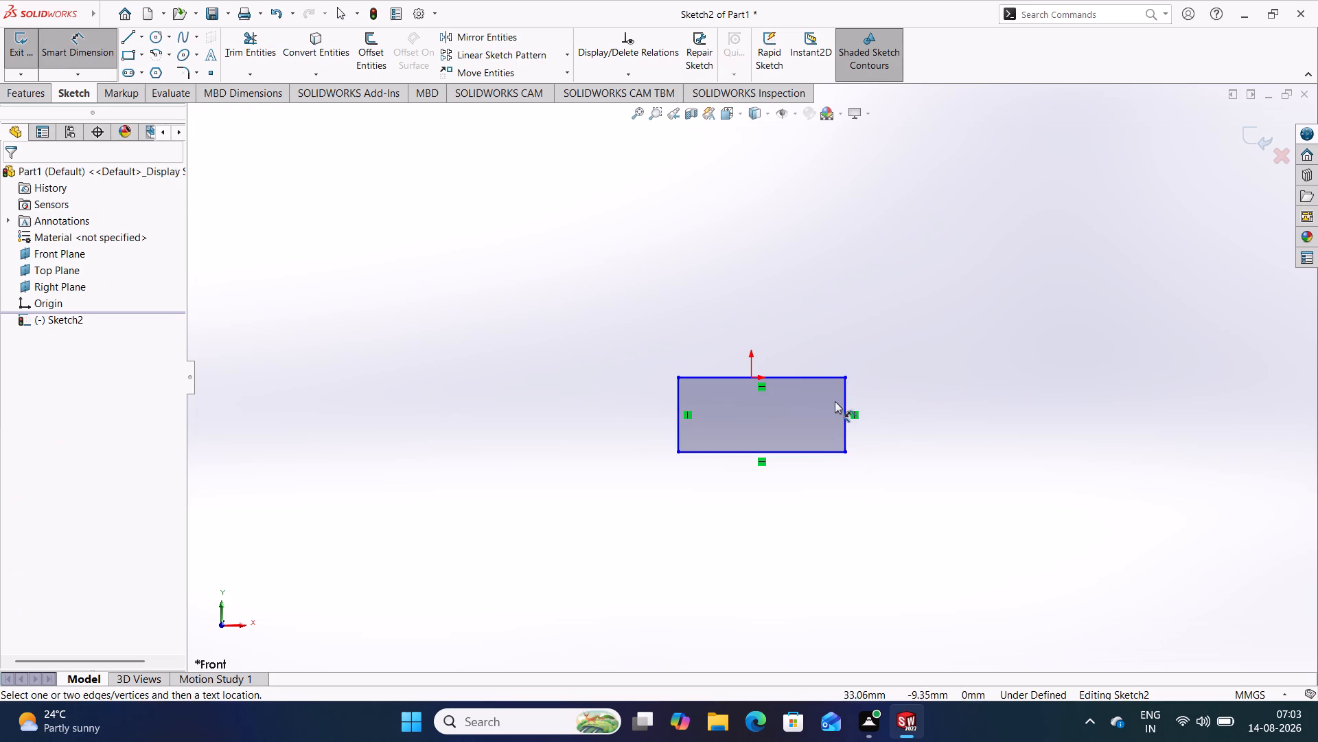
{"action": "left_click", "coordinate": [824, 454]}
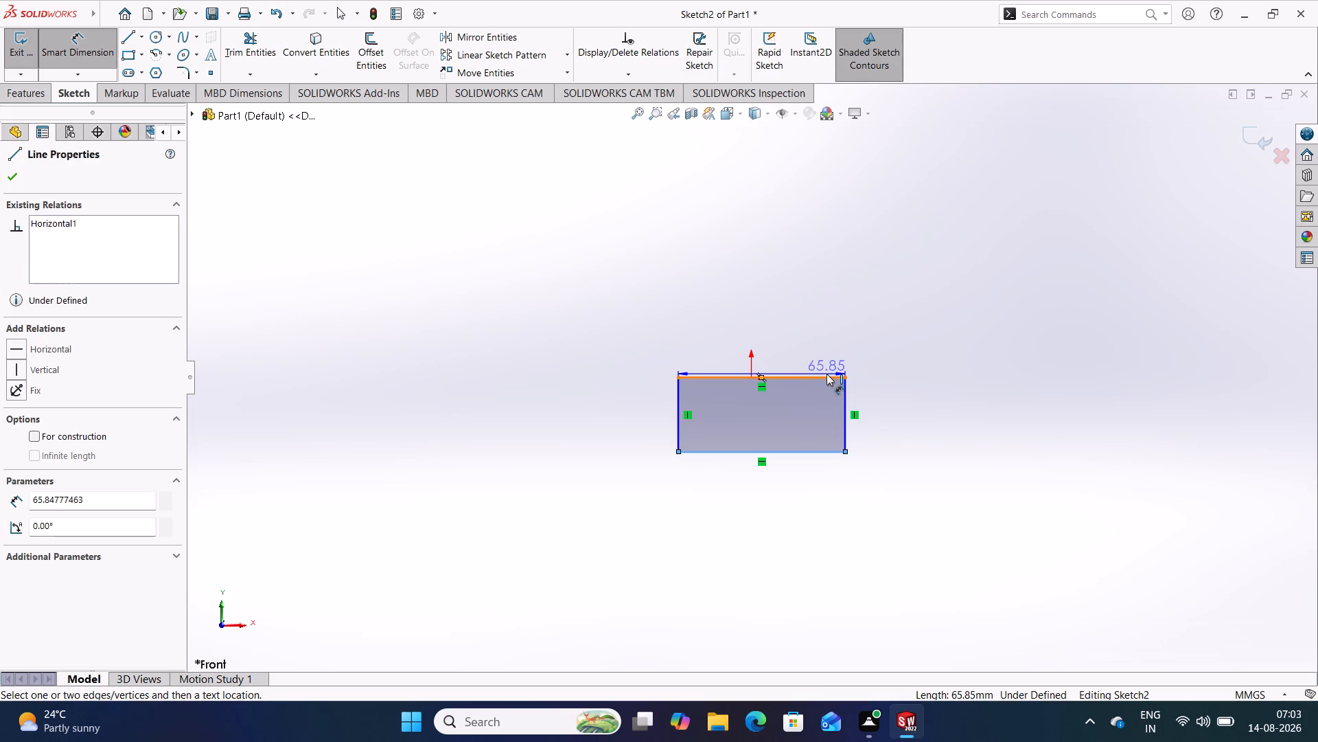
{"action": "left_click", "coordinate": [826, 374]}
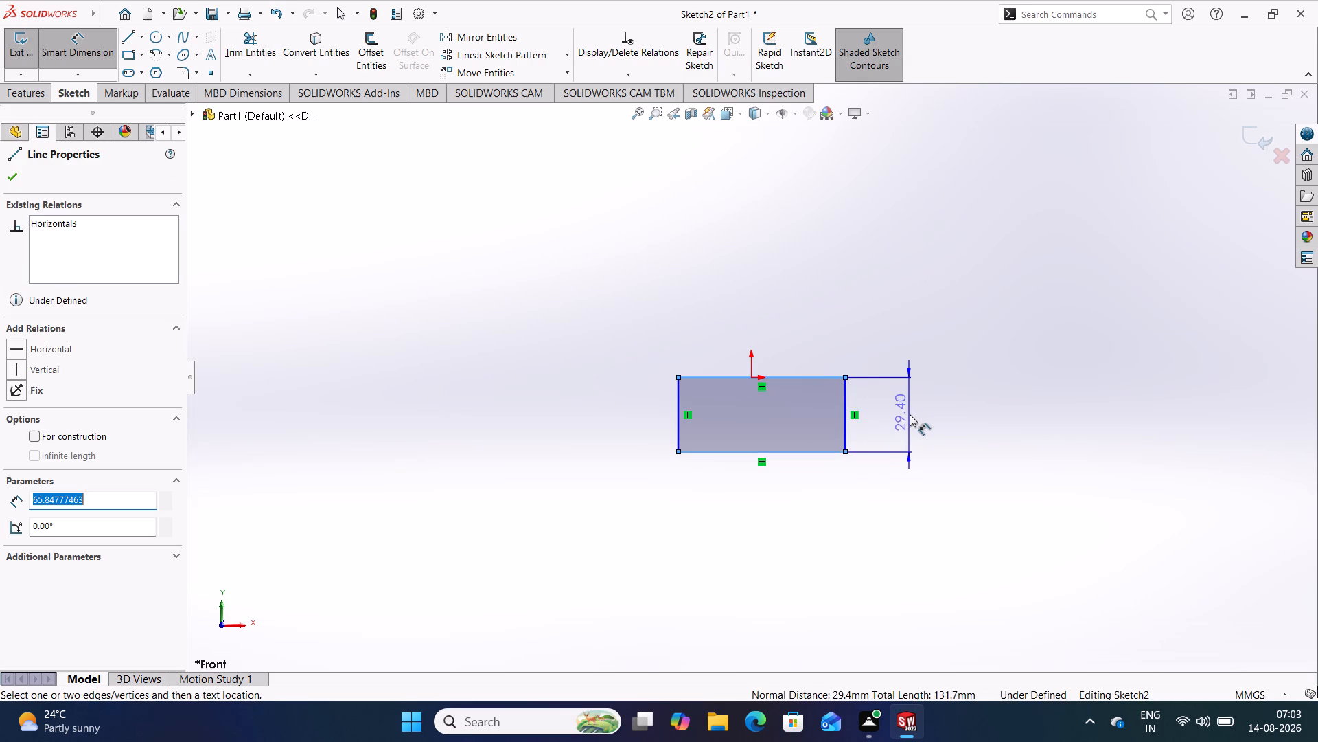
{"action": "left_click", "coordinate": [910, 416]}
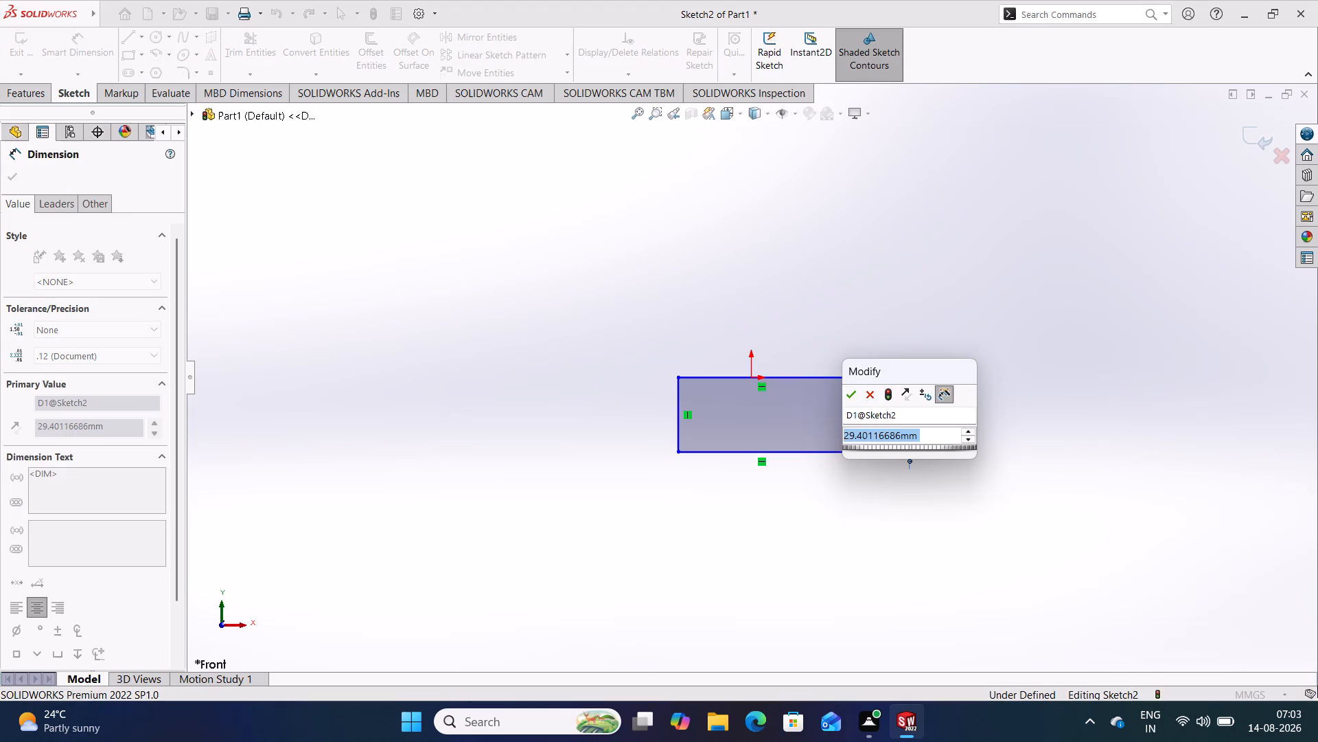
{"action": "type", "text": "90"}
{"action": "key", "text": "Return"}
{"action": "left_click", "coordinate": [888, 556]}
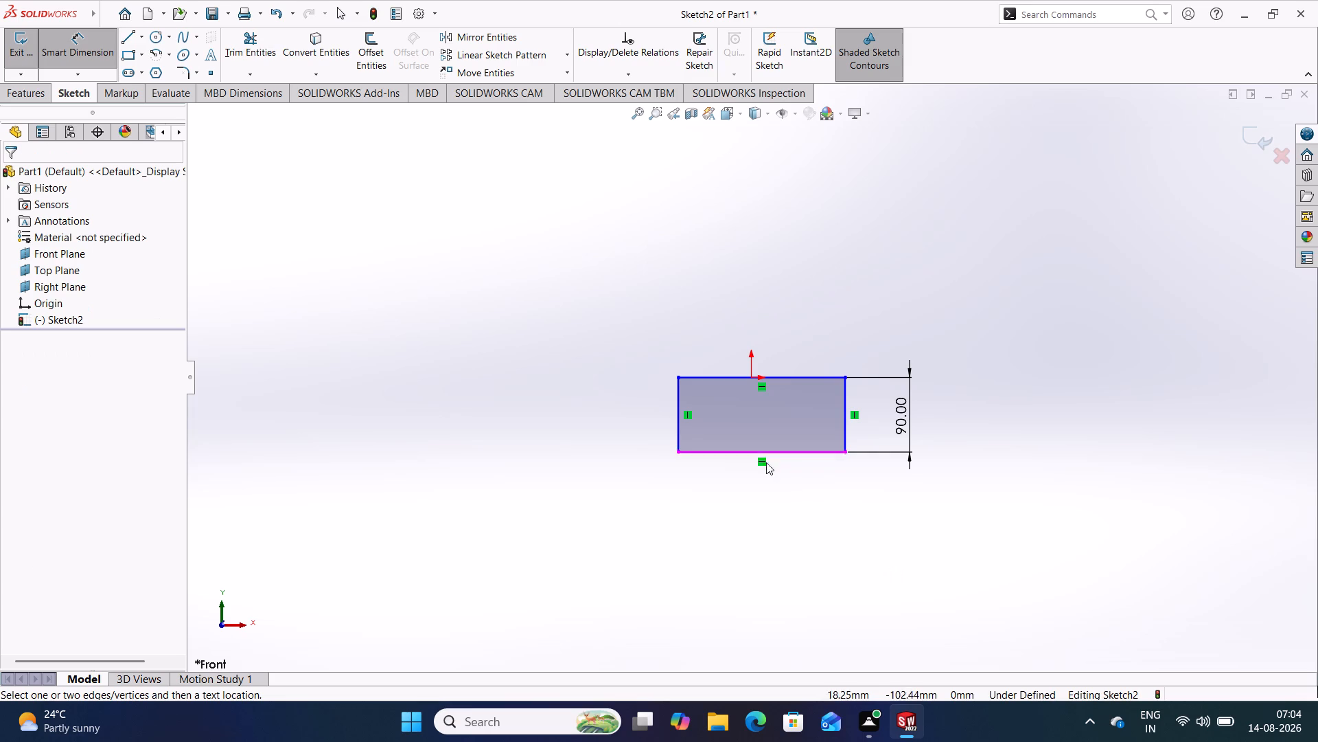
Dimension the rectangle's top edge to a width of 120 mm, placing the dimension below the rectangle.
{"action": "left_click", "coordinate": [787, 381]}
{"action": "left_click", "coordinate": [756, 522]}
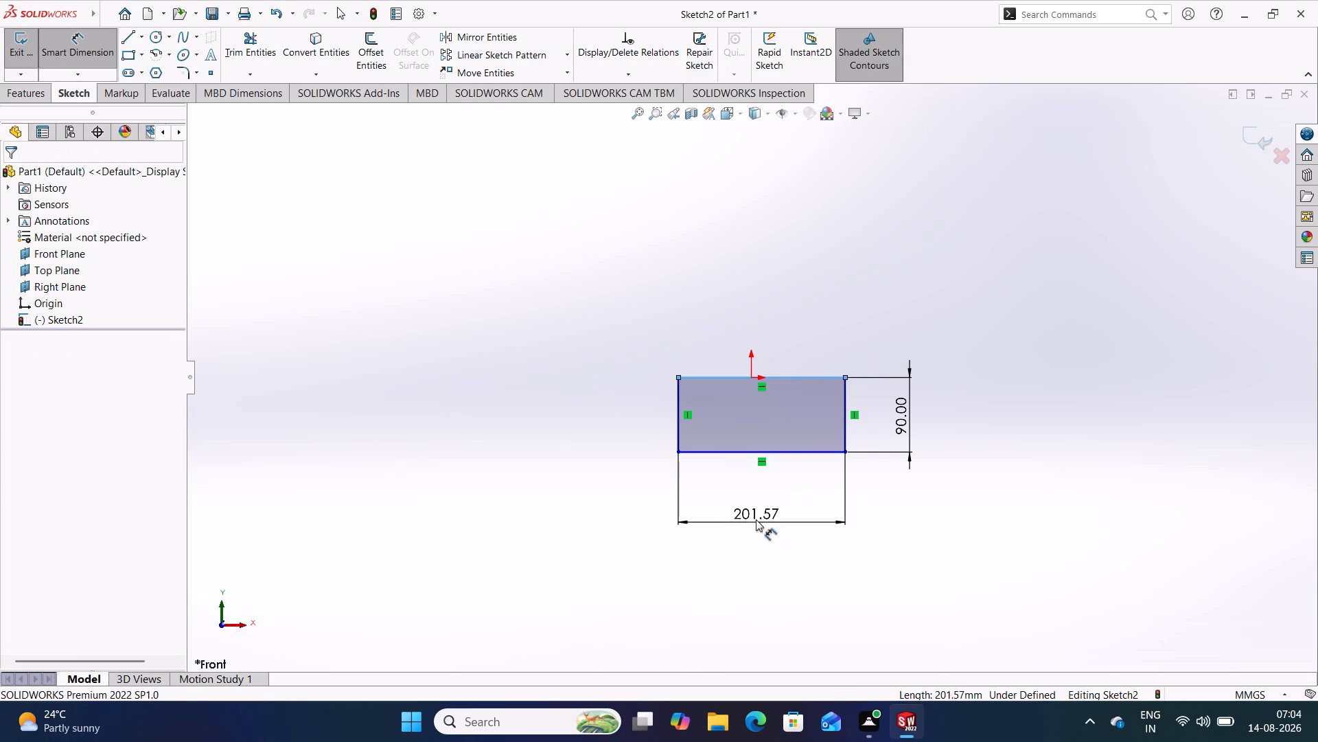
{"action": "type", "text": "120"}
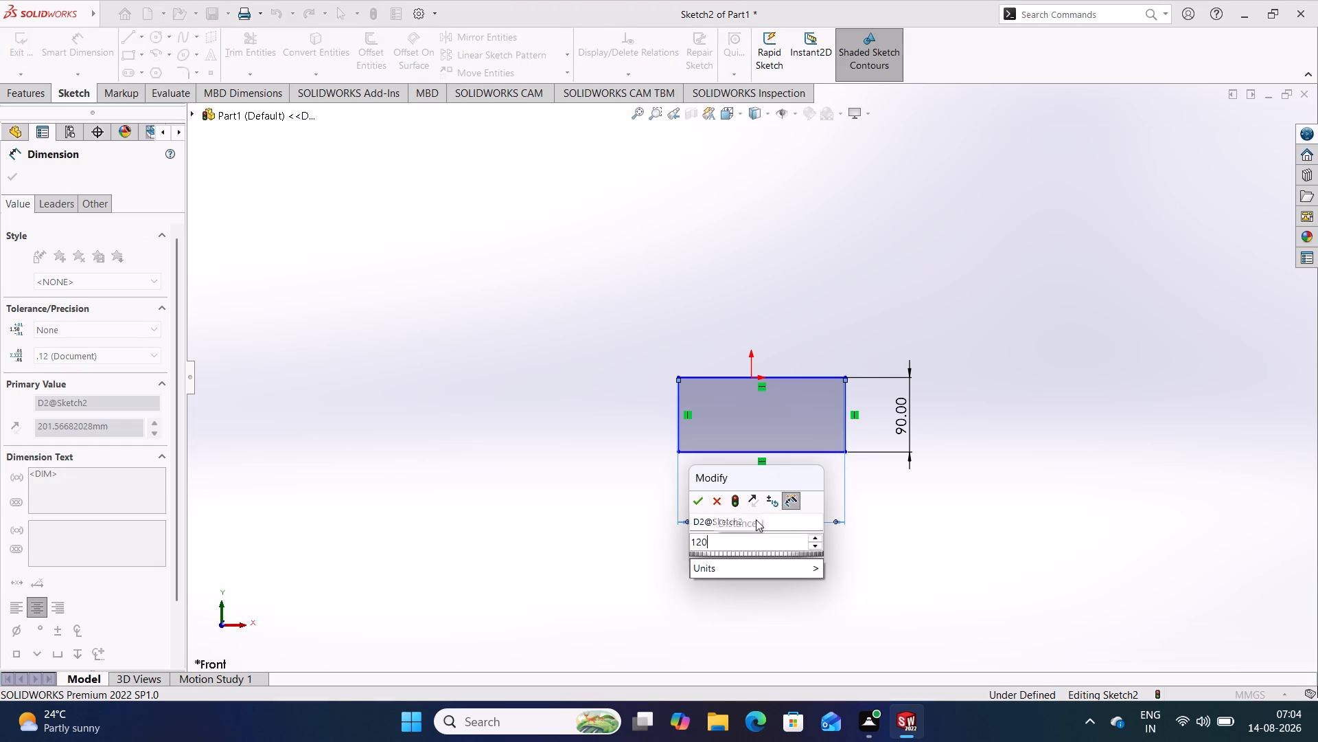
{"action": "key", "text": "Return"}
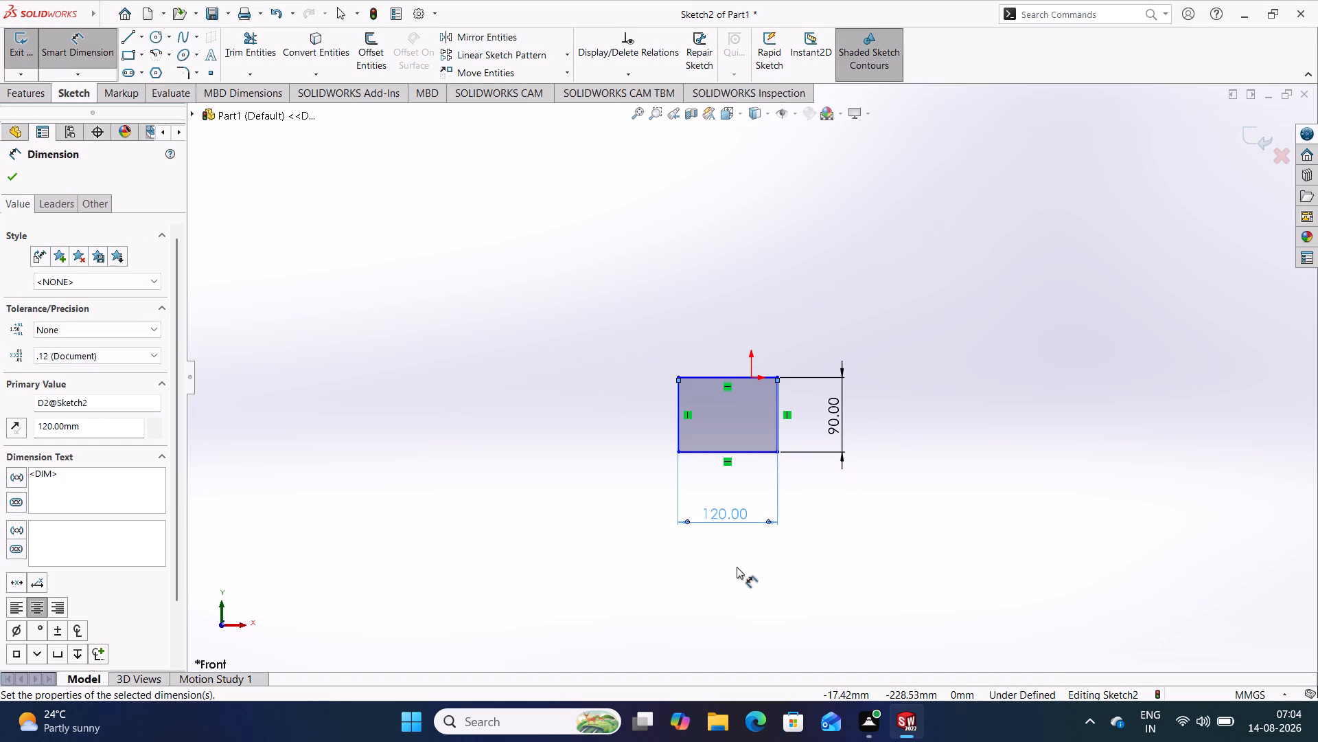
{"action": "scroll", "coordinate": [737, 567], "scroll_direction": "down", "scroll_amount": 1}
{"action": "scroll", "coordinate": [675, 459], "scroll_direction": "down", "scroll_amount": 2}
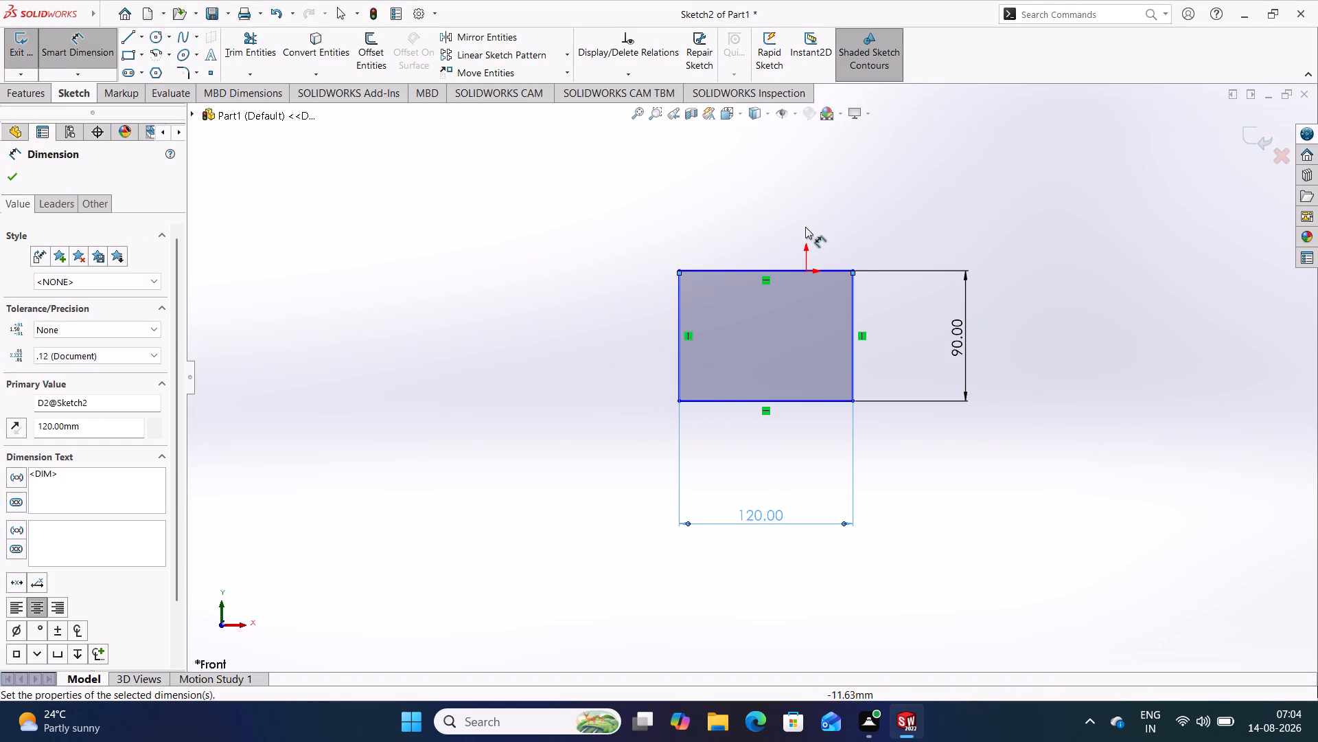
{"action": "right_click_drag", "start_coordinate": [1014, 380], "coordinate": [1014, 271]}
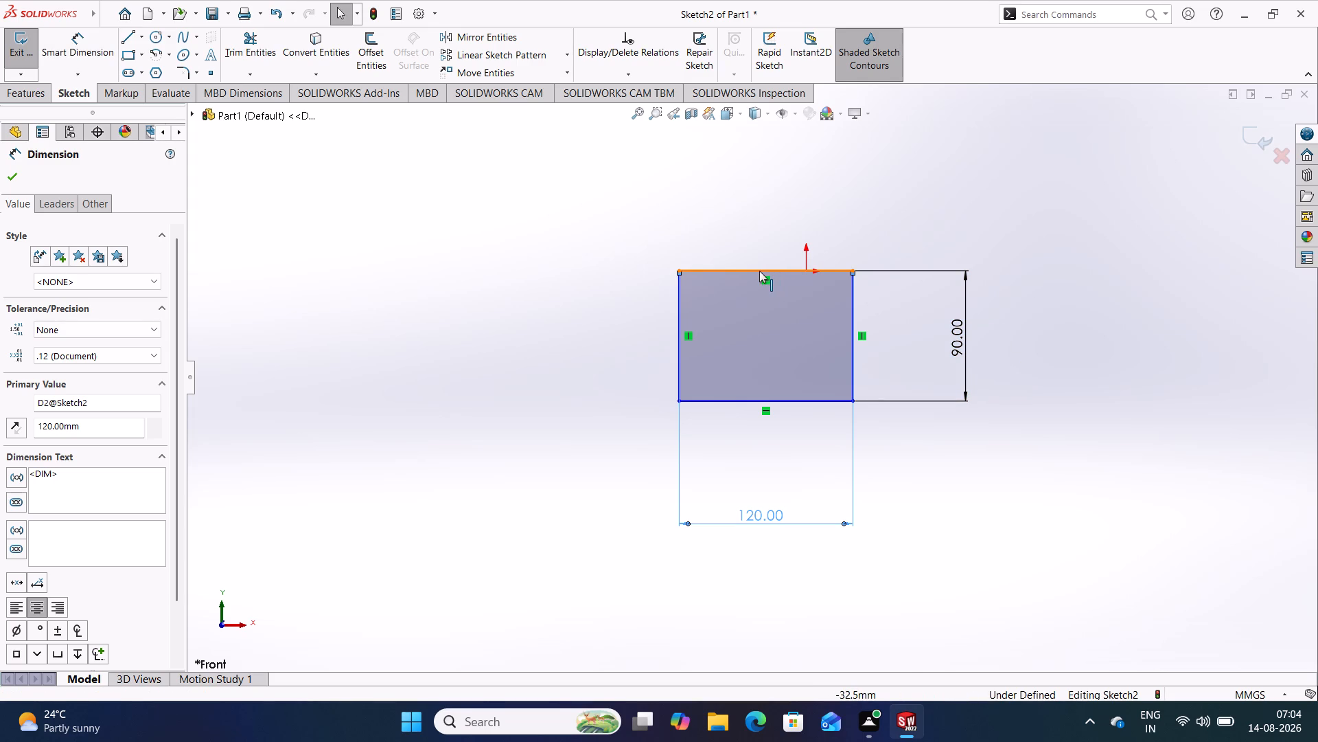
Move the rectangle off the origin and make the midpoint of its top edge coincident with the origin.
{"action": "left_click_drag", "start_coordinate": [759, 271], "coordinate": [798, 291]}
{"action": "left_click", "coordinate": [730, 250]}
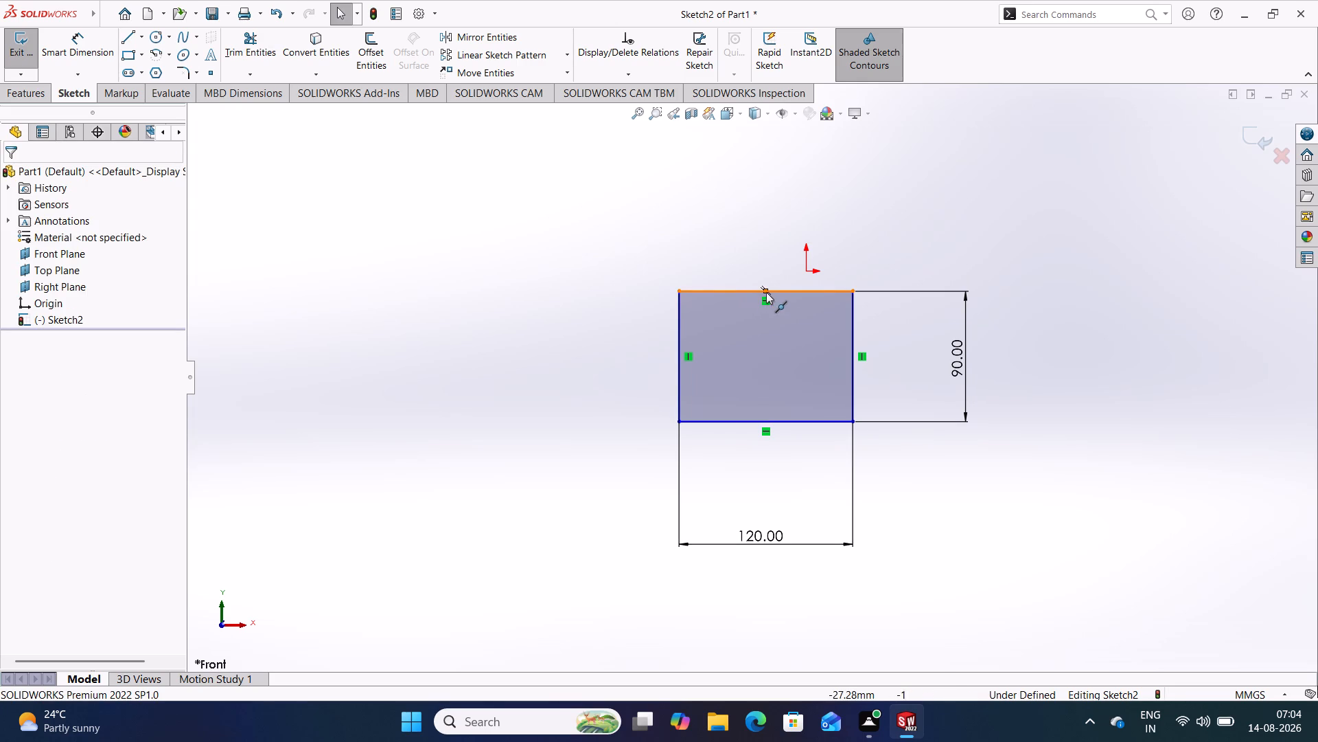
{"action": "left_click", "coordinate": [765, 291]}
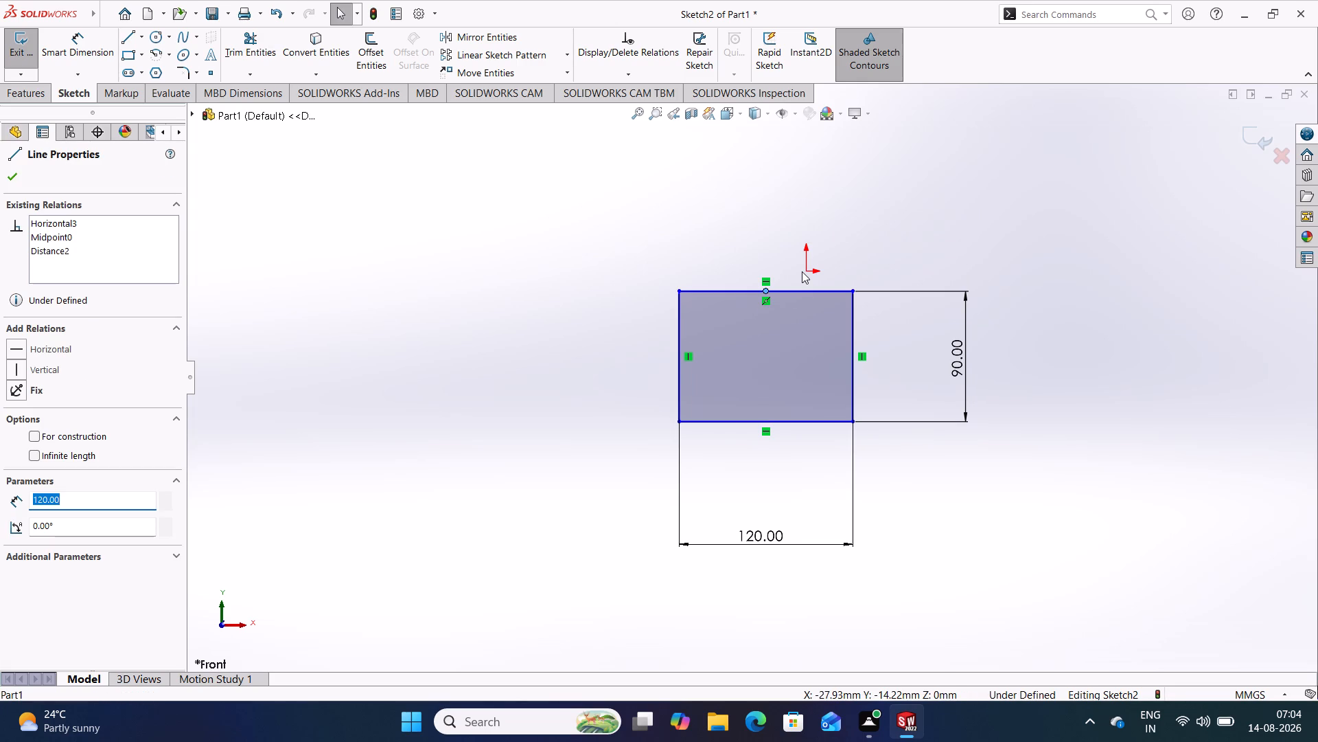
{"action": "left_click", "coordinate": [804, 271], "text": "ctrl"}
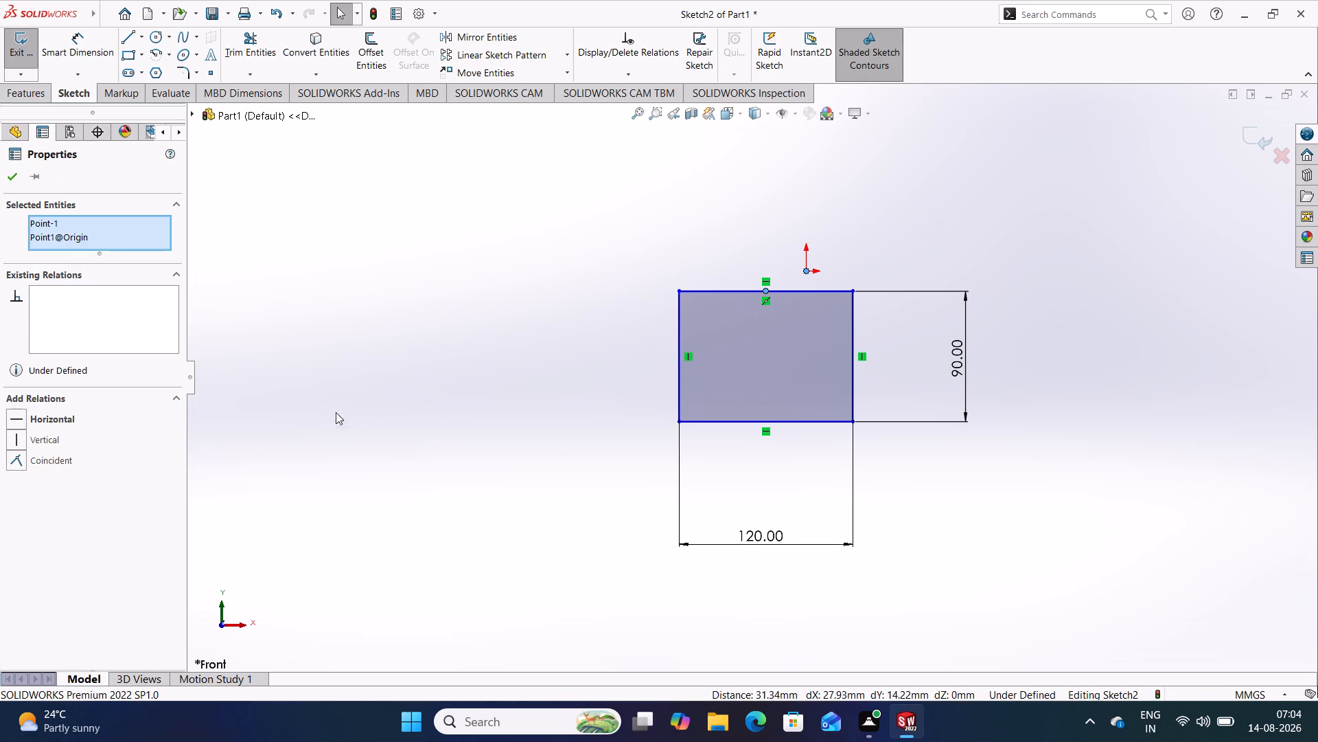
{"action": "left_click", "coordinate": [47, 458]}
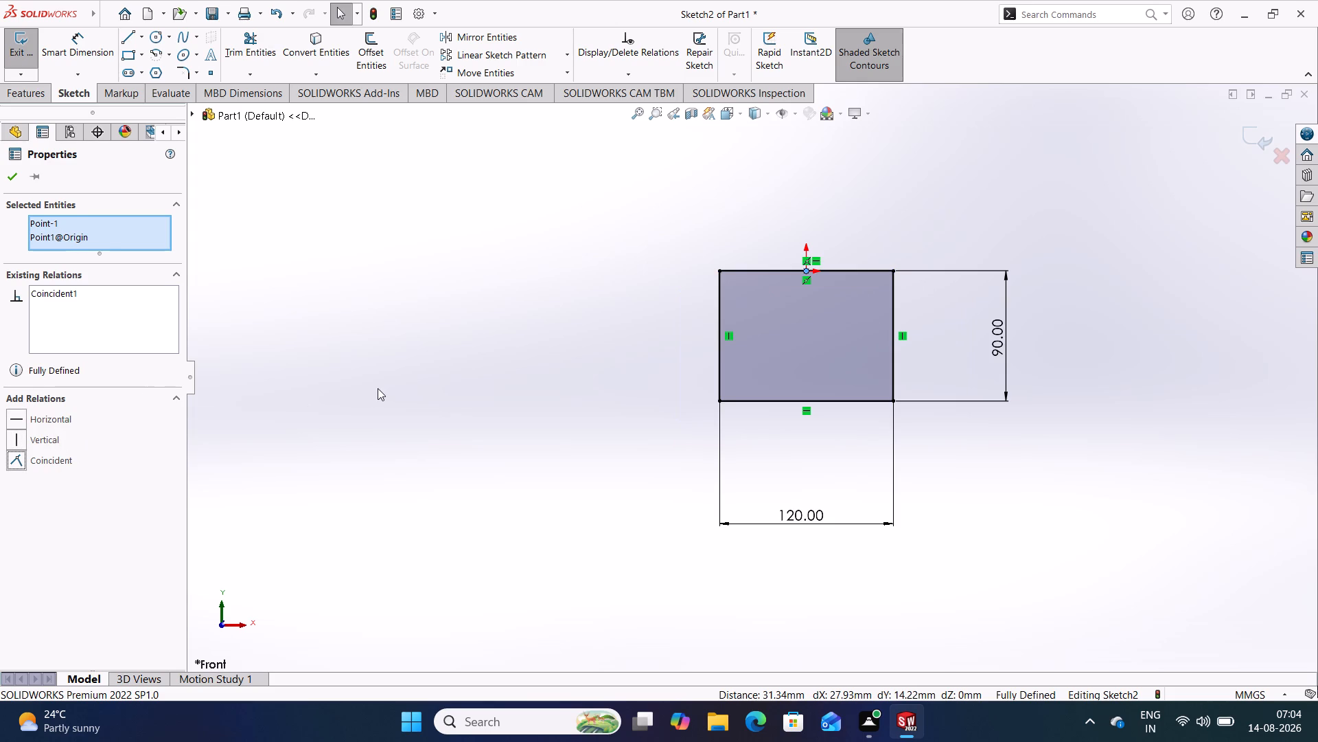
{"action": "left_click", "coordinate": [378, 388]}
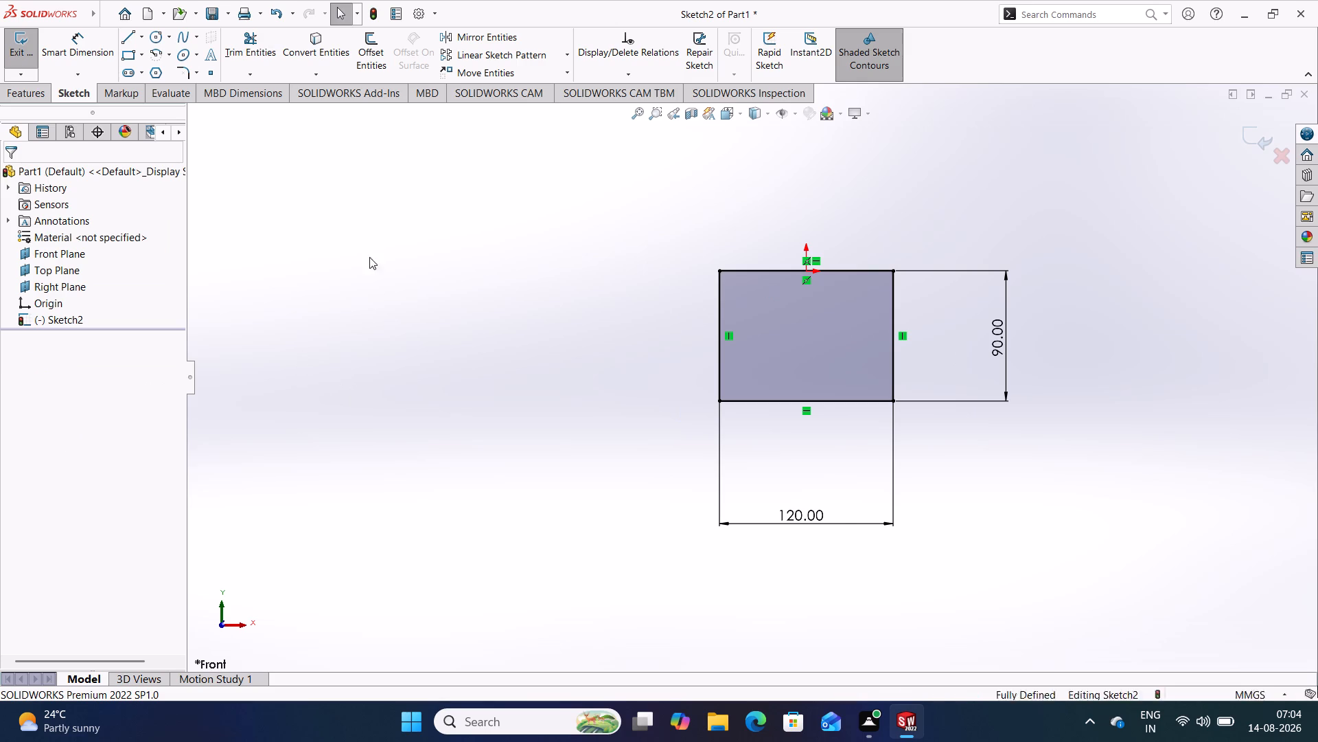
{"action": "left_click", "coordinate": [306, 248]}
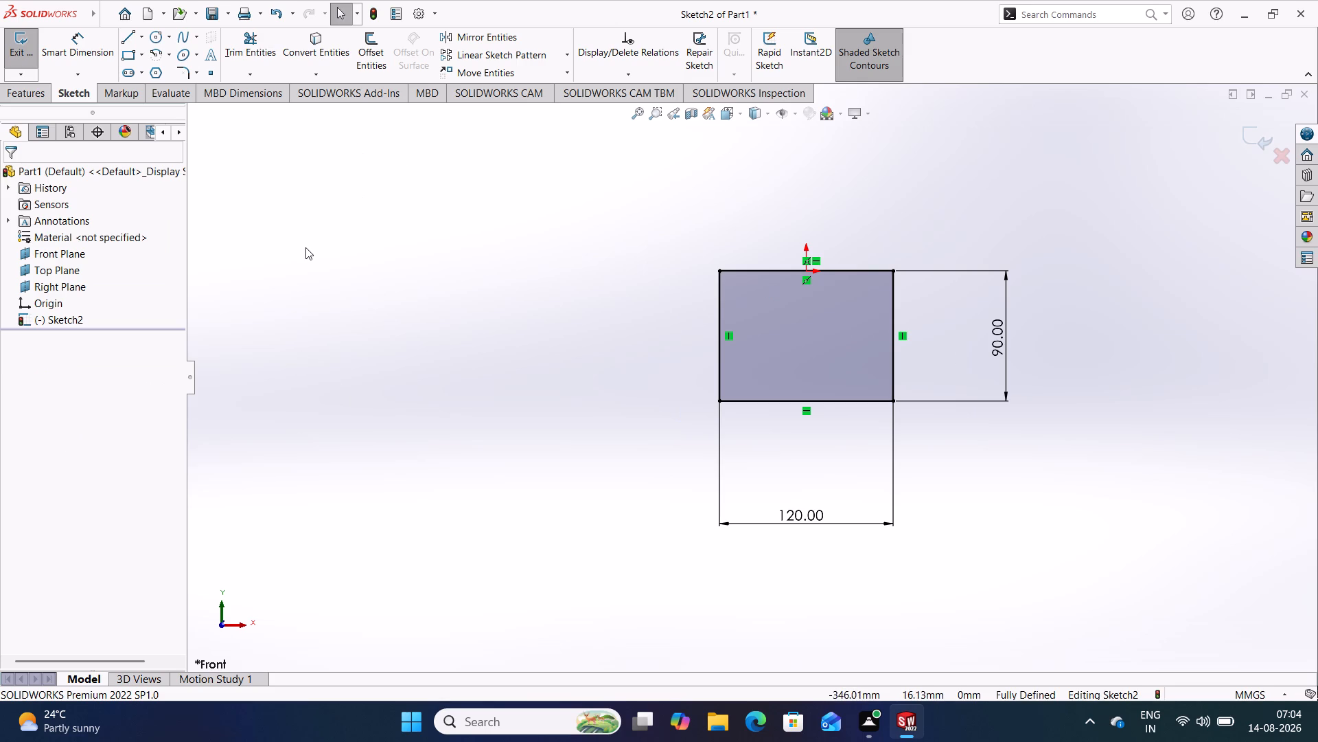
Round the rectangle's two bottom corners with 25 mm sketch fillets.
{"action": "left_click", "coordinate": [187, 75]}
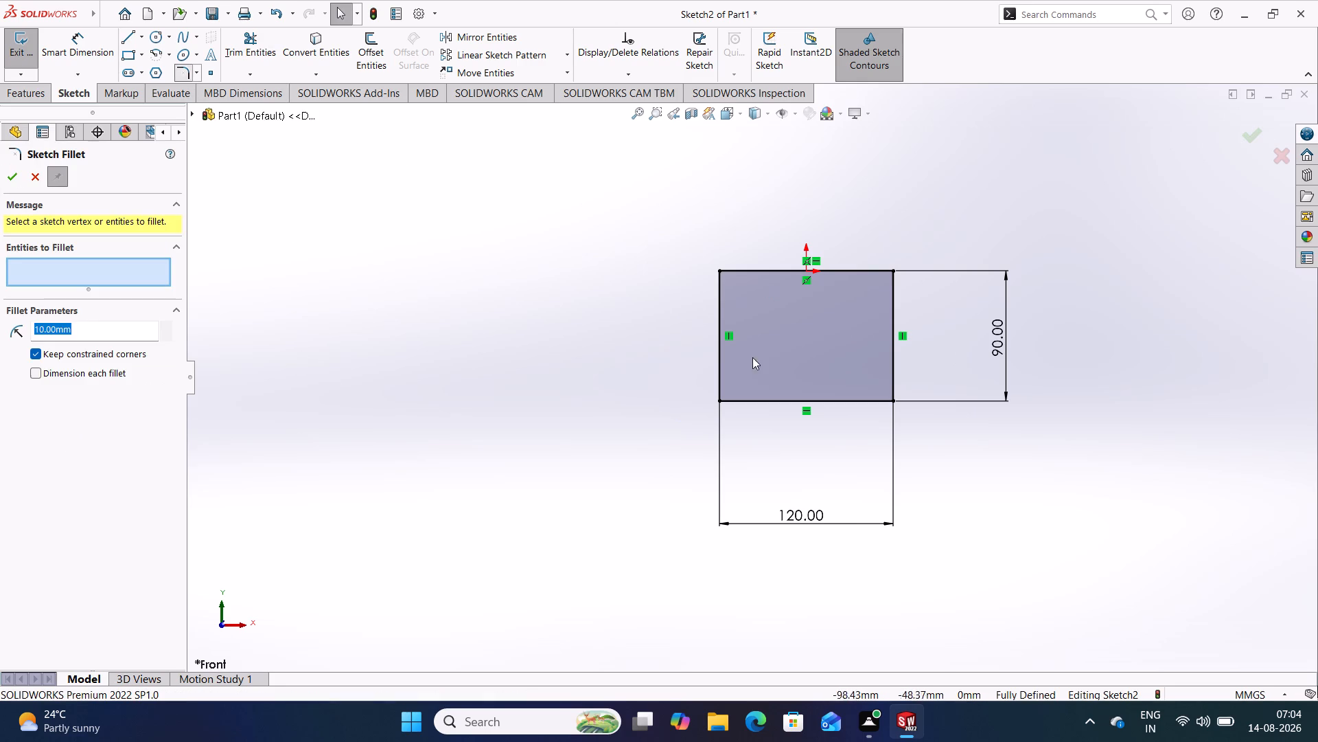
{"action": "left_click_drag", "start_coordinate": [952, 489], "coordinate": [665, 381]}
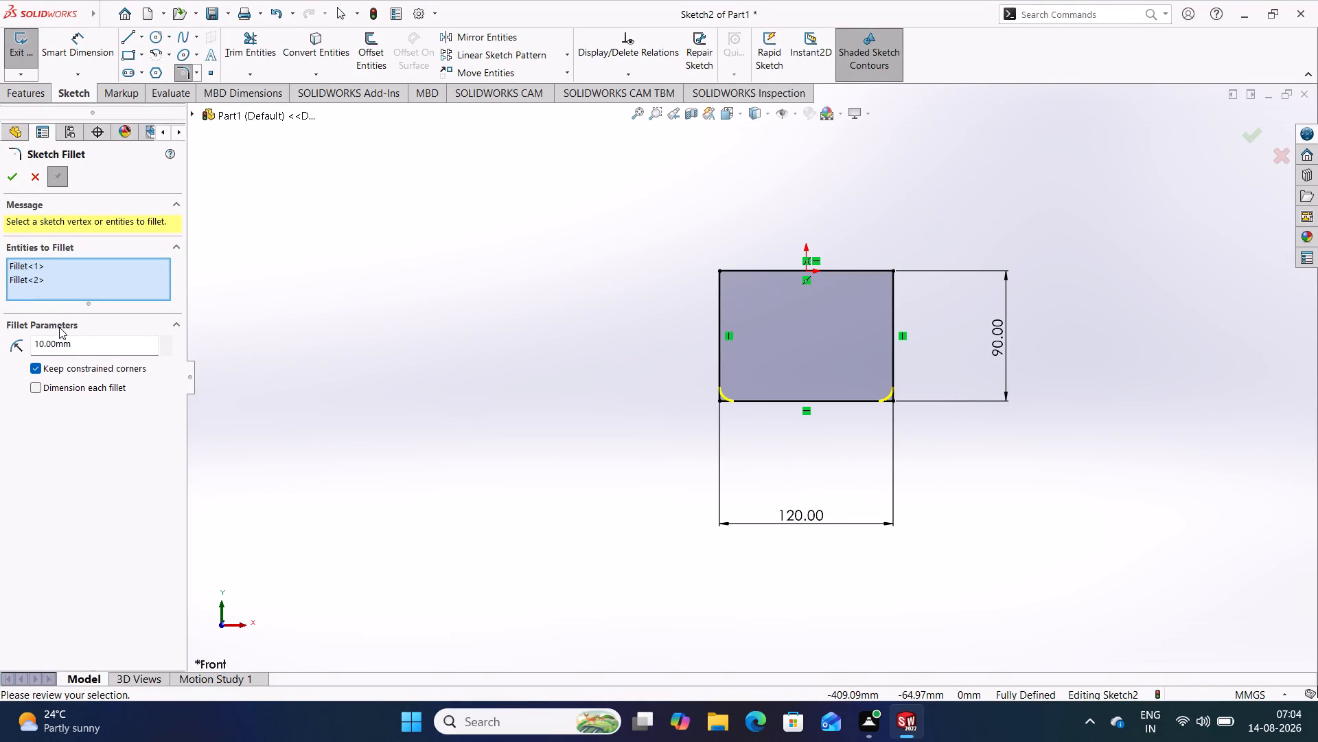
{"action": "type", "text": "25"}
{"action": "left_click_drag", "start_coordinate": [86, 337], "coordinate": [18, 345]}
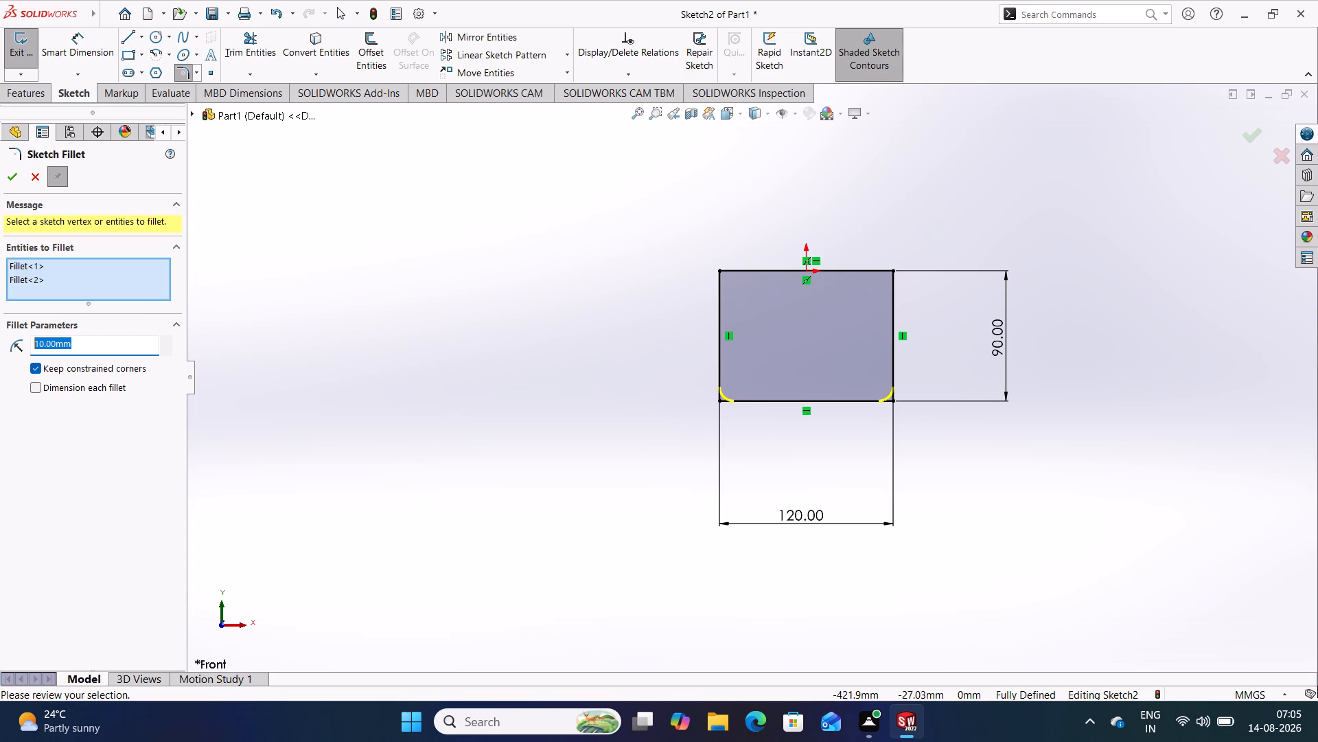
{"action": "left_click_drag", "start_coordinate": [18, 345], "coordinate": [0, 345]}
{"action": "type", "text": "25"}
{"action": "left_click", "coordinate": [365, 319]}
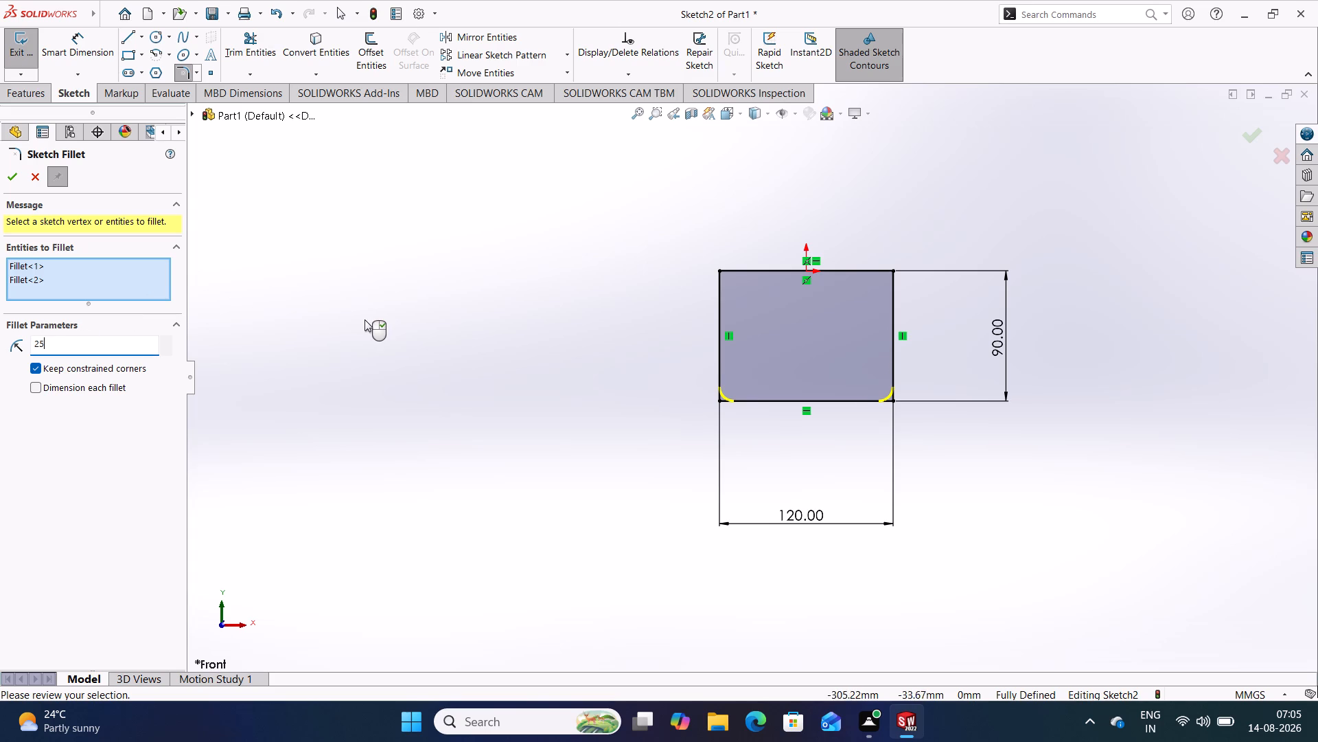
{"action": "key", "text": "Return"}
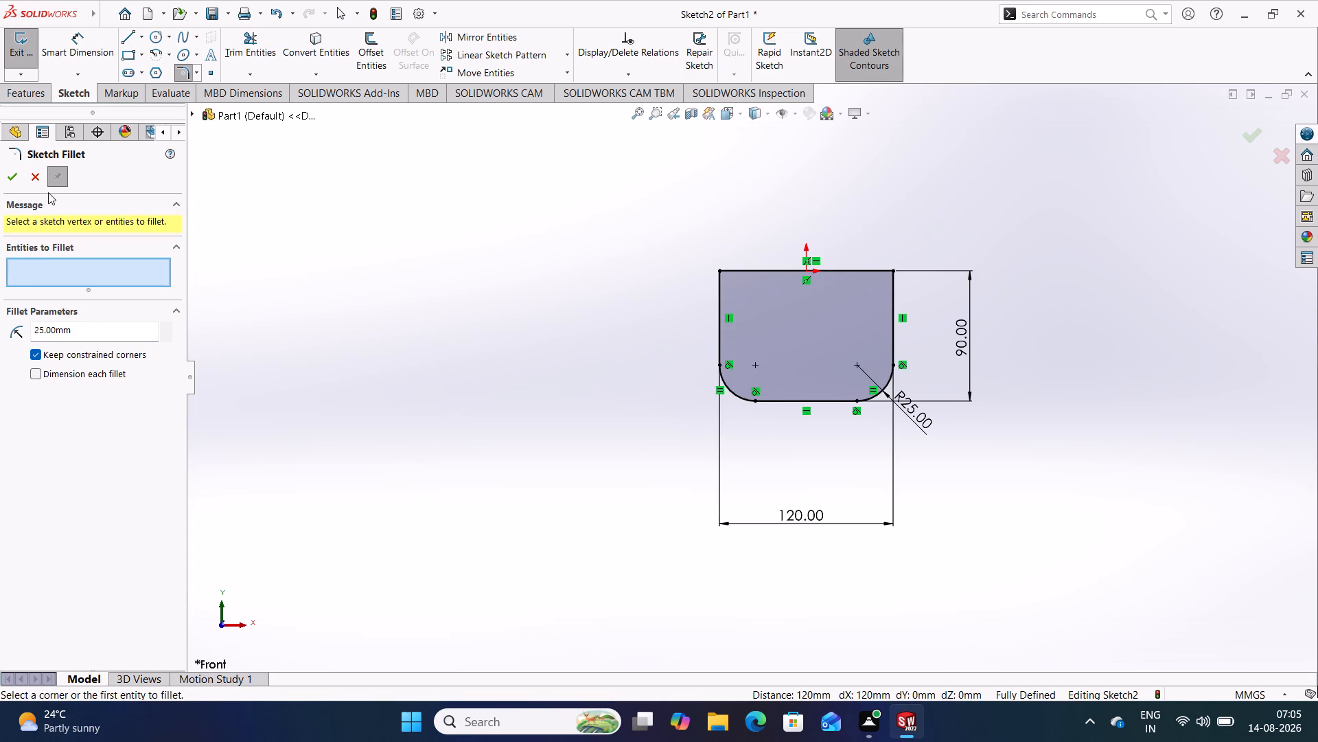
{"action": "left_click", "coordinate": [33, 178]}
{"action": "left_click", "coordinate": [538, 342]}
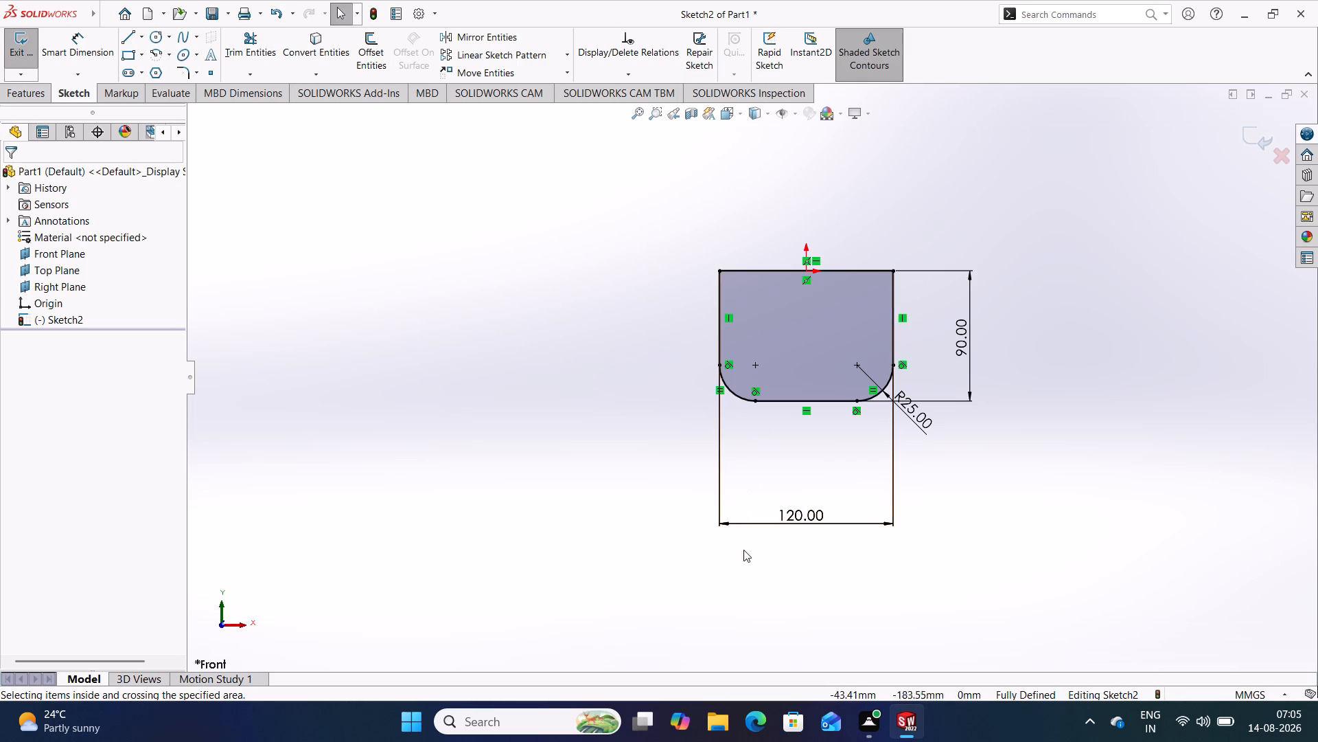
Move the 120 mm width dimension closer to the profile's bottom edge.
{"action": "left_click_drag", "start_coordinate": [790, 515], "coordinate": [793, 430]}
{"action": "left_click", "coordinate": [956, 506]}
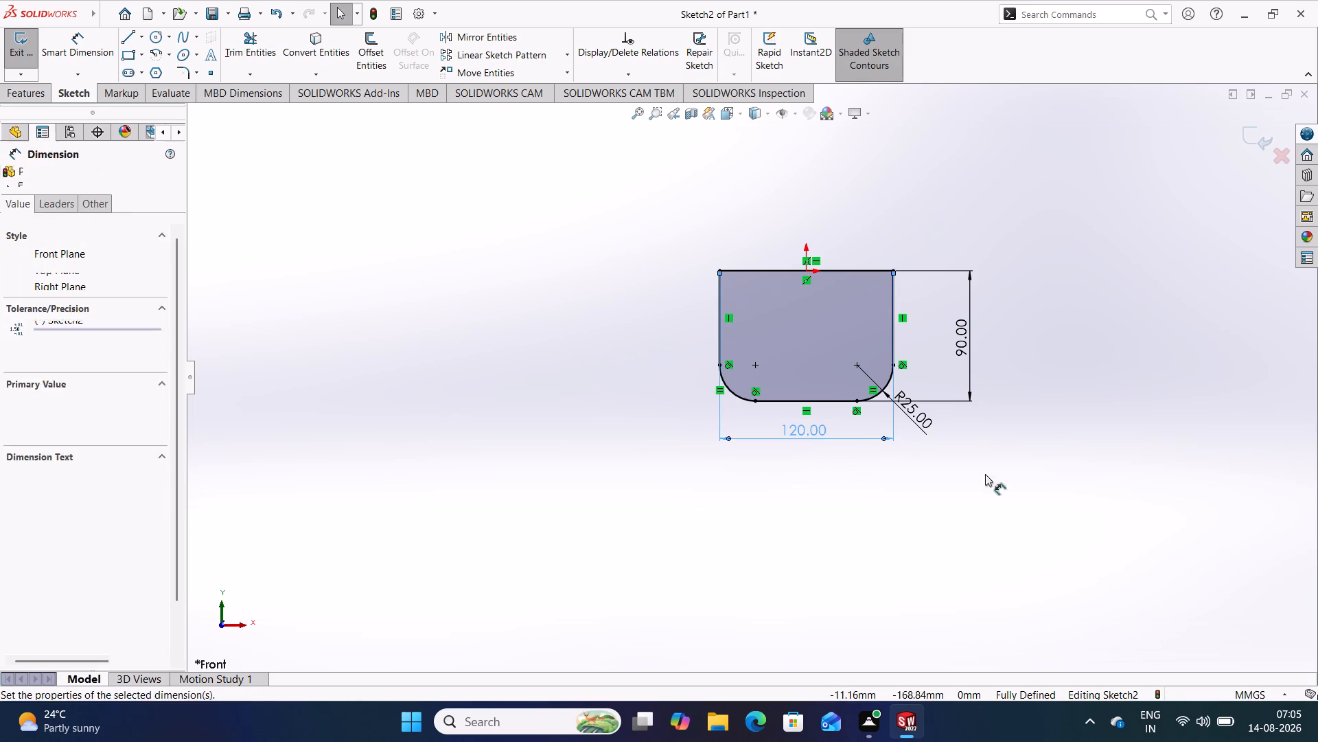
Exit the completed profile sketch on the Front Plane.
{"action": "left_click", "coordinate": [1257, 144]}
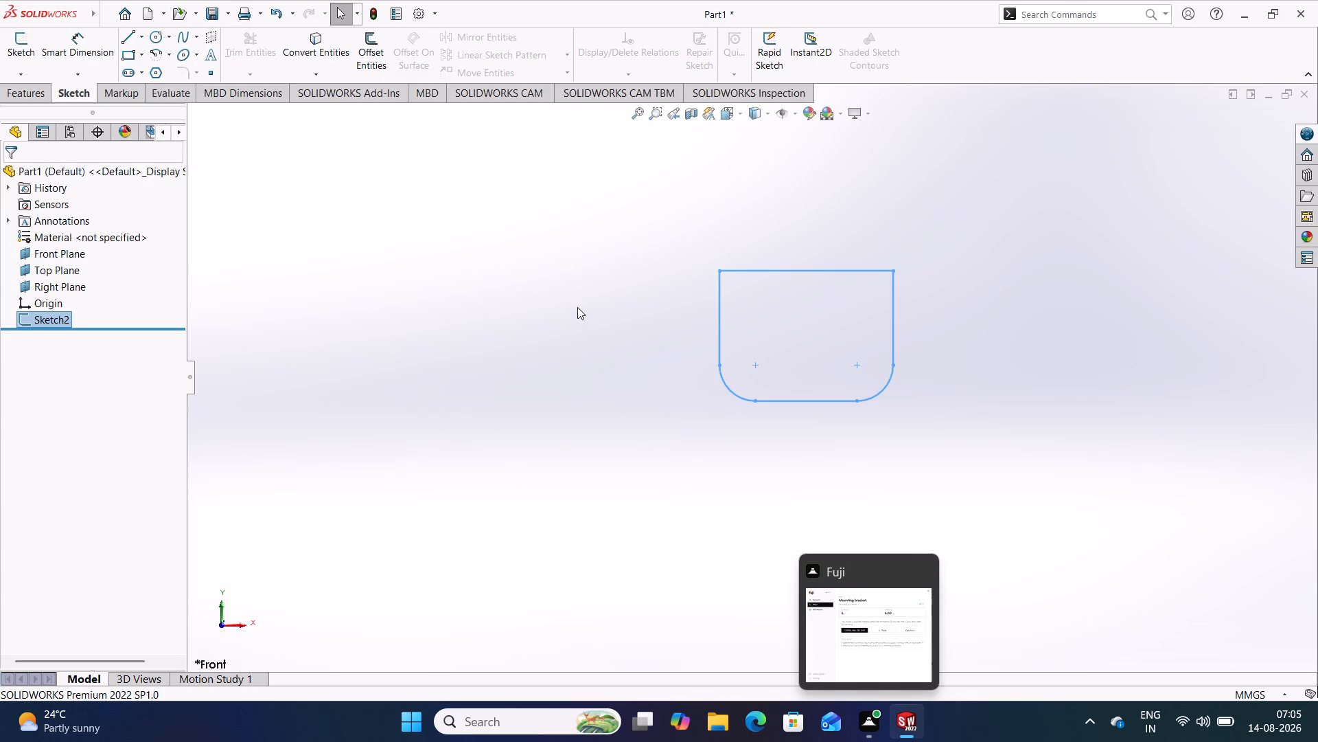
{"action": "key", "text": "ctrl+7"}
{"action": "middle_click", "coordinate": [464, 334]}
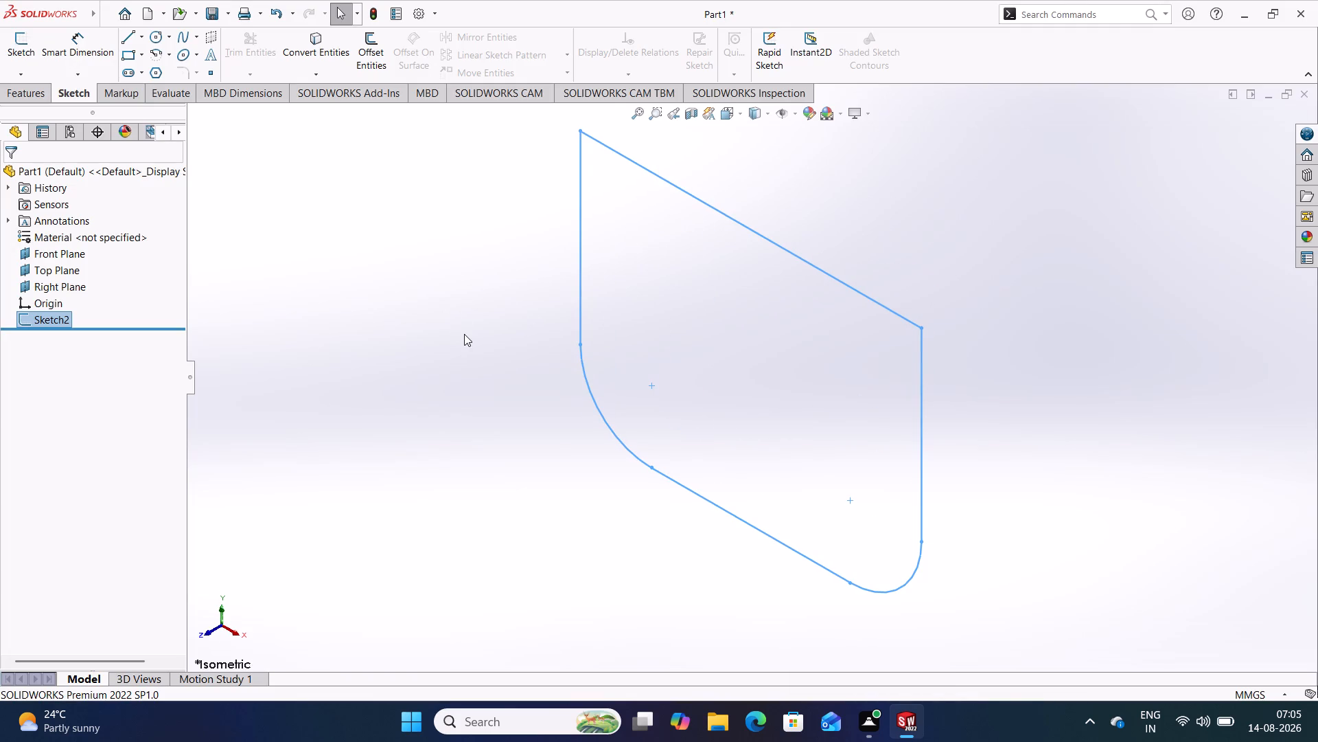
Extrude the Front Plane profile as a 25 mm blind boss with the direction reversed.
{"action": "scroll", "coordinate": [478, 348], "scroll_direction": "down", "scroll_amount": 1}
{"action": "scroll", "coordinate": [481, 346], "scroll_direction": "up", "scroll_amount": 2}
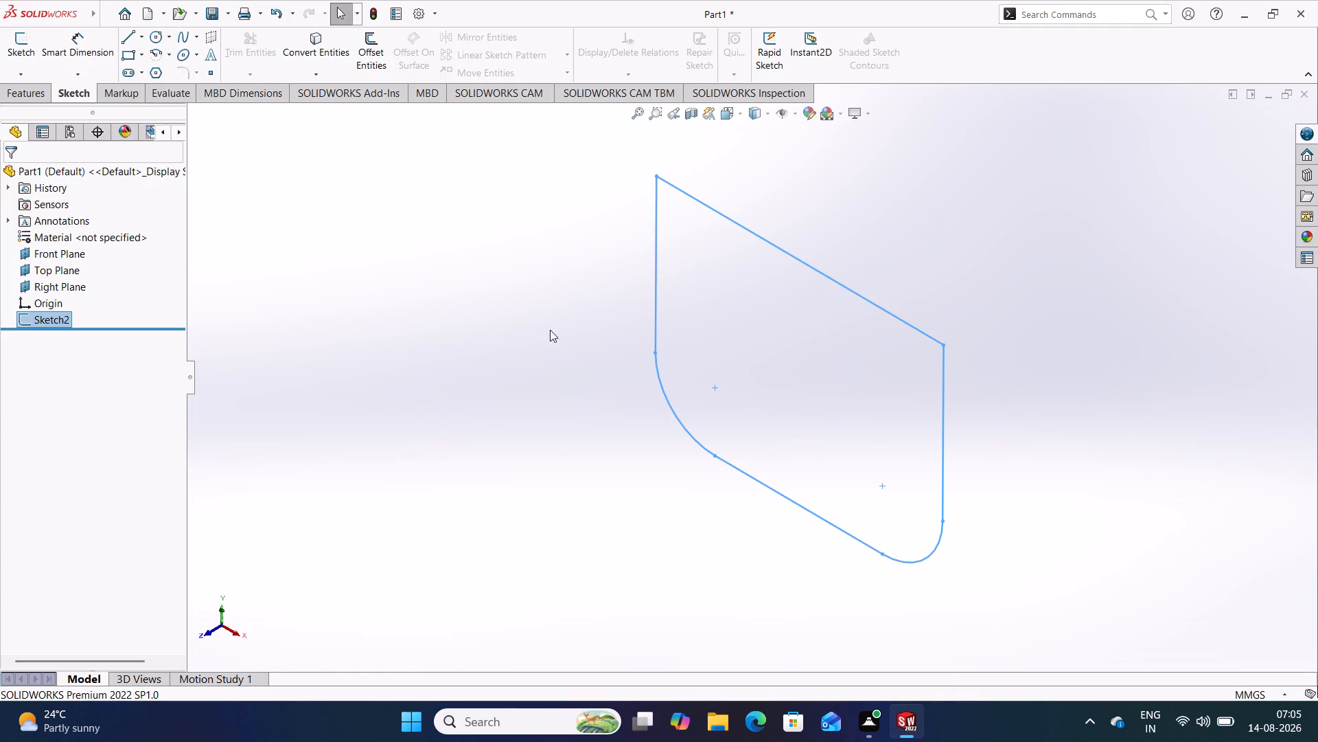
{"action": "left_click", "coordinate": [30, 97]}
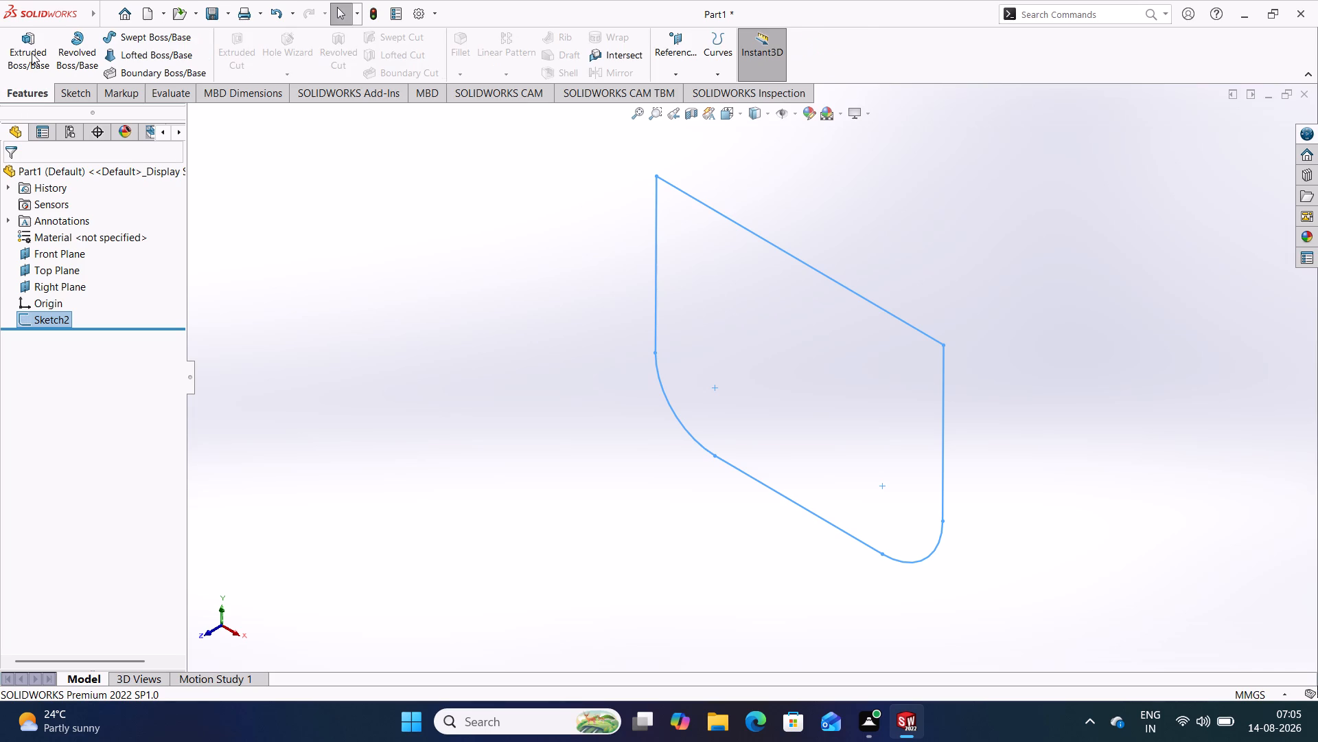
{"action": "left_click", "coordinate": [32, 52]}
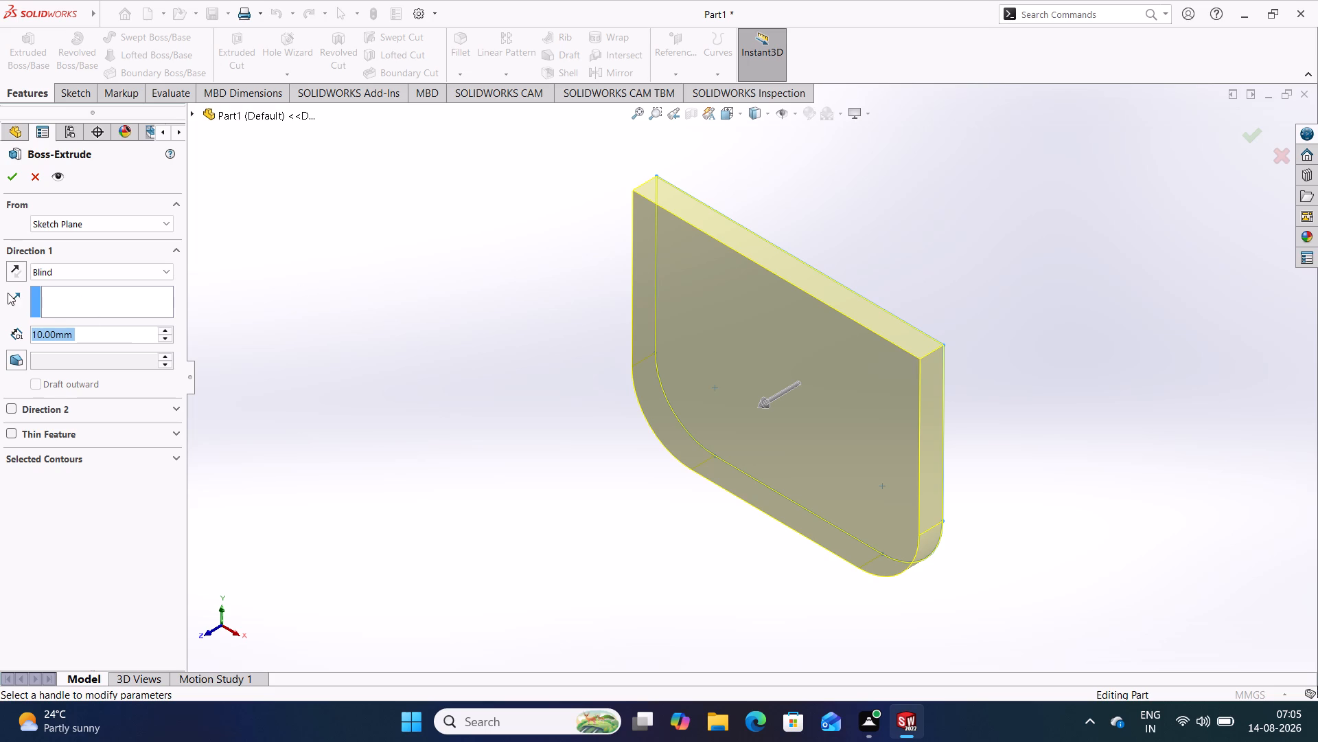
{"action": "left_click", "coordinate": [14, 271]}
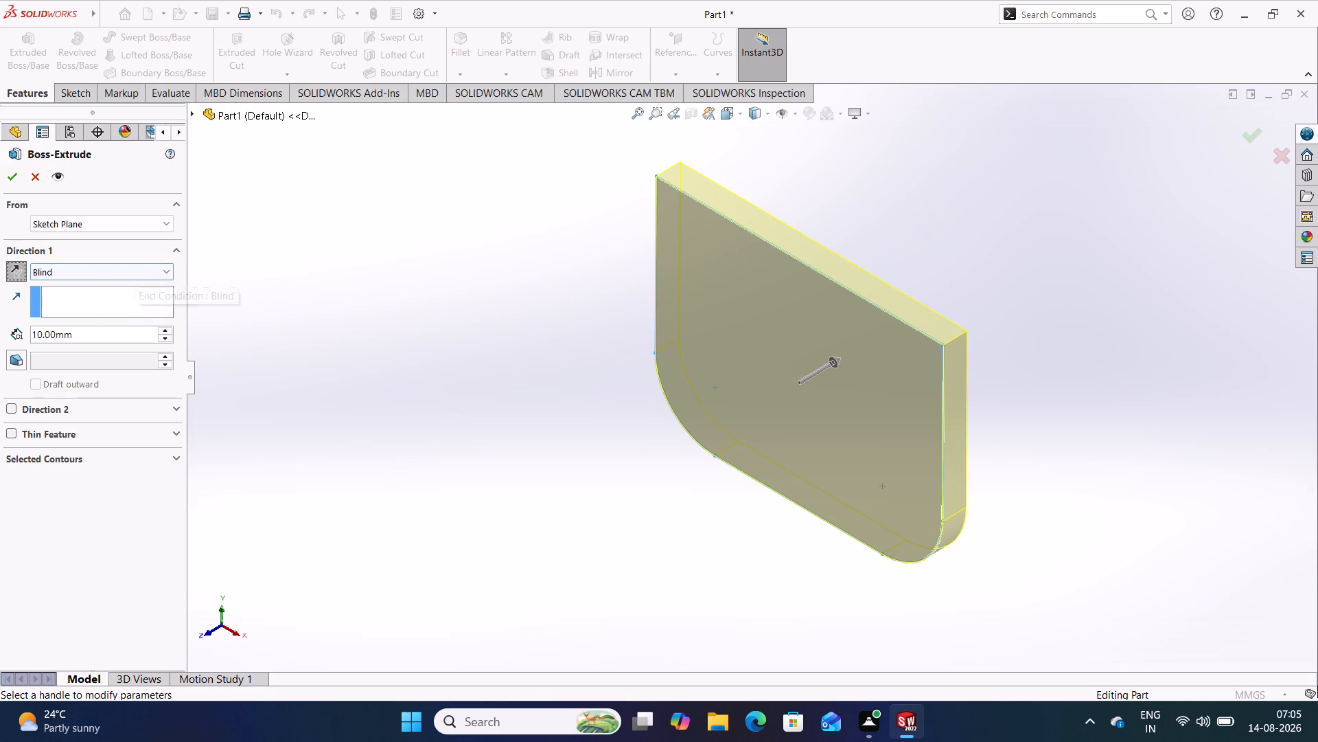
{"action": "left_click_drag", "start_coordinate": [115, 333], "coordinate": [19, 337]}
{"action": "type", "text": "25"}
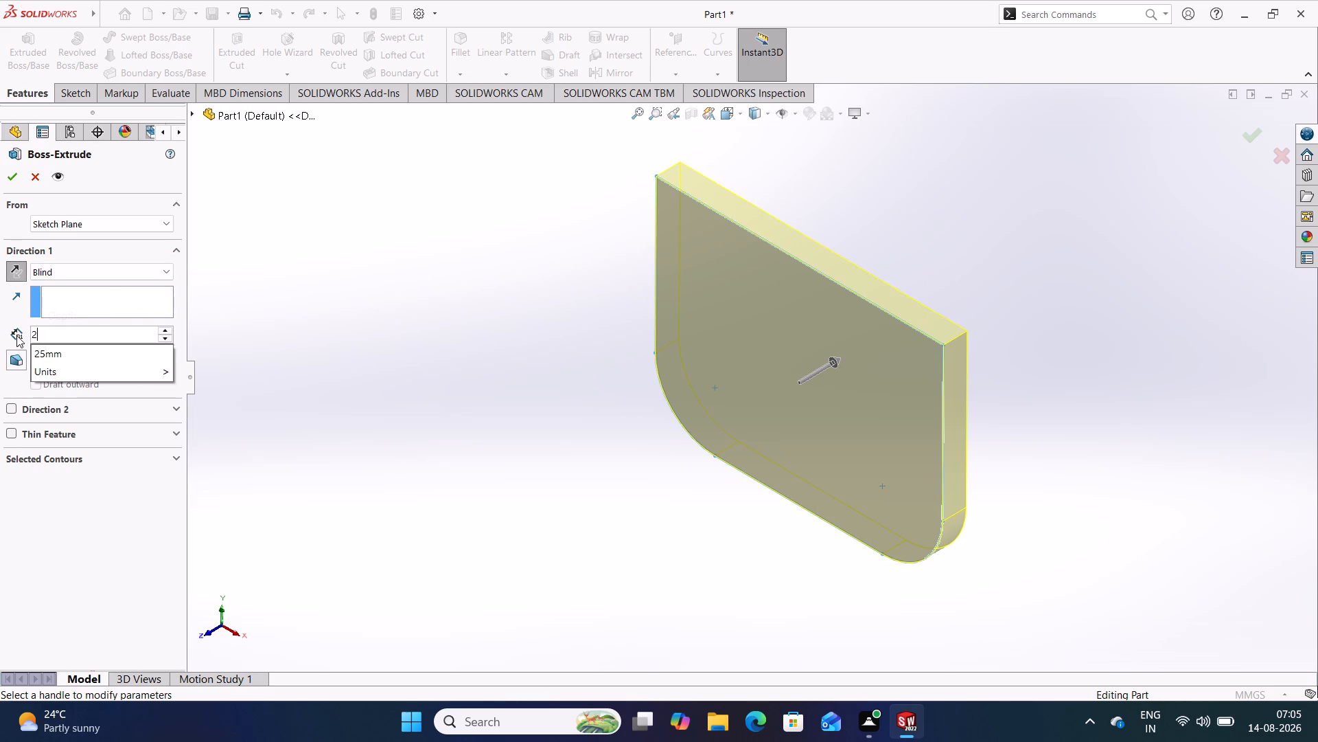
{"action": "left_click", "coordinate": [268, 284]}
{"action": "key", "text": "Return"}
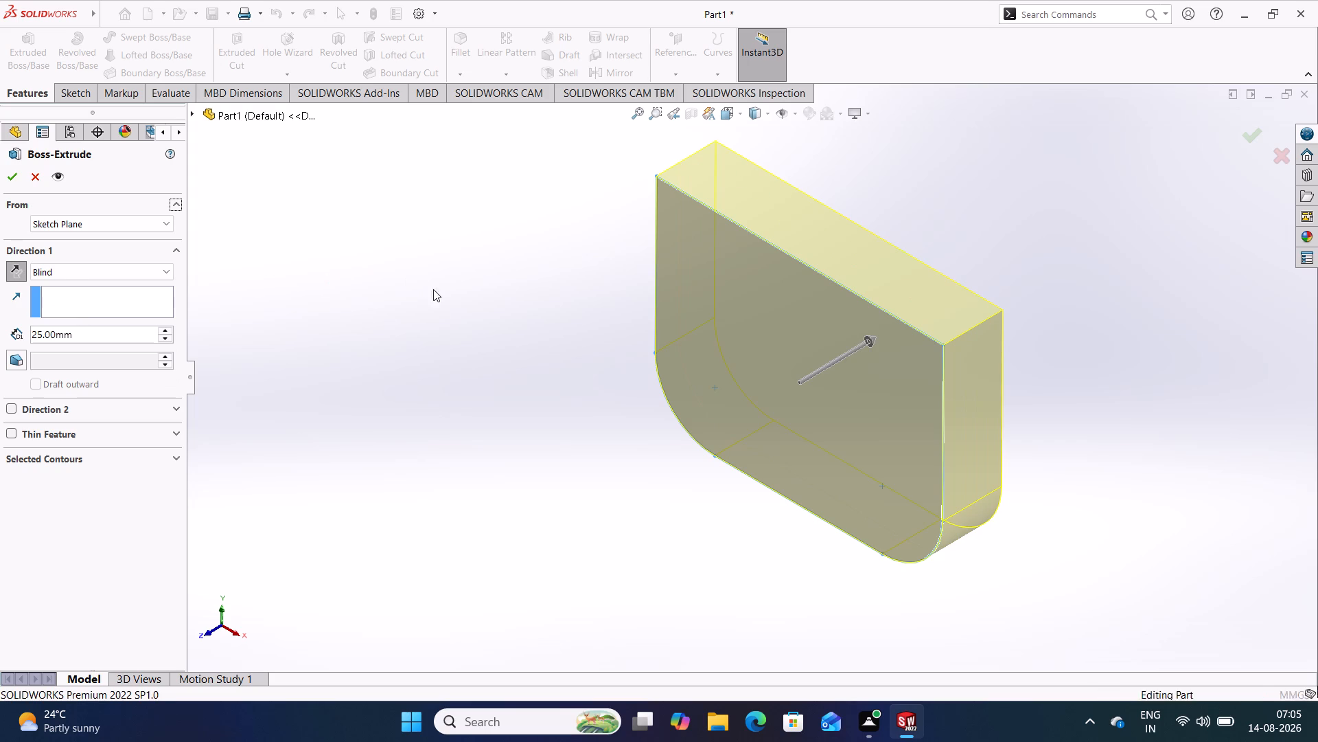
{"action": "left_click", "coordinate": [449, 300]}
Turn on Ambient Occlusion for the model display.
{"action": "middle_click_drag", "start_coordinate": [463, 300], "coordinate": [414, 316]}
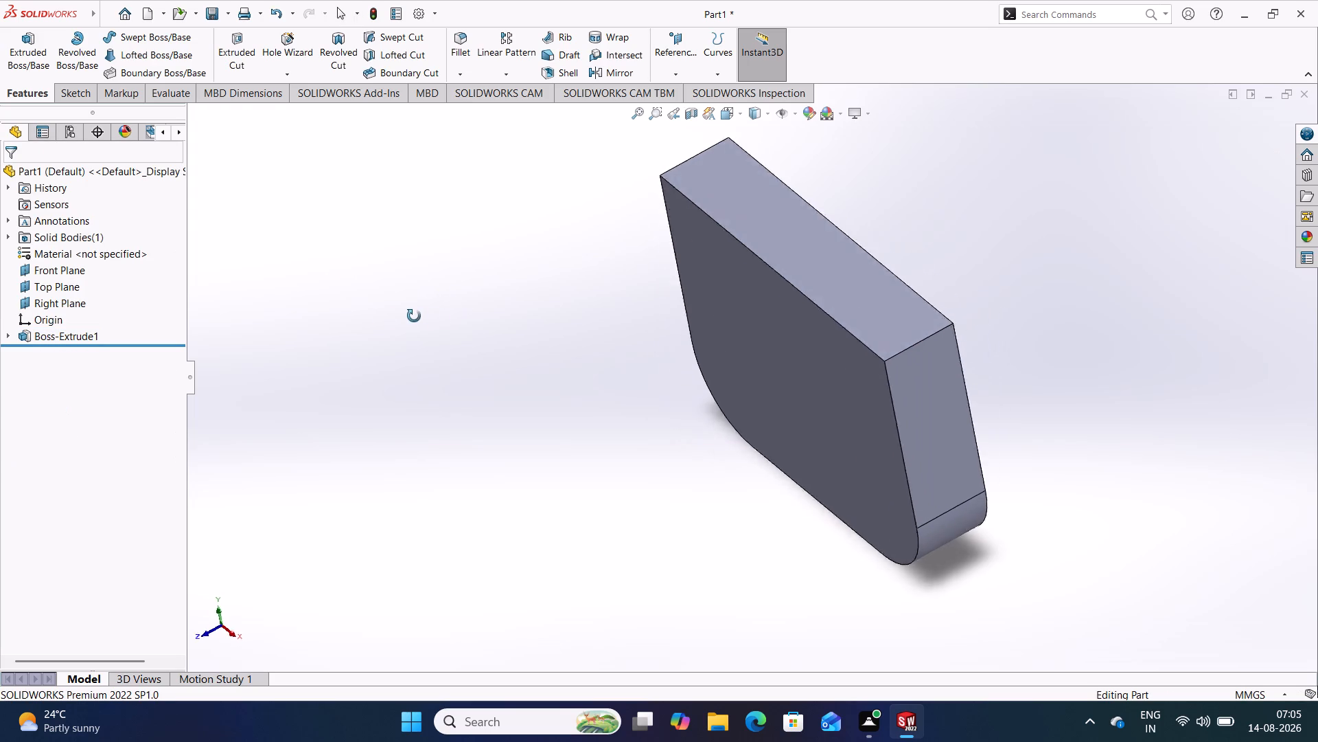
{"action": "middle_click_drag", "start_coordinate": [414, 316], "coordinate": [475, 315]}
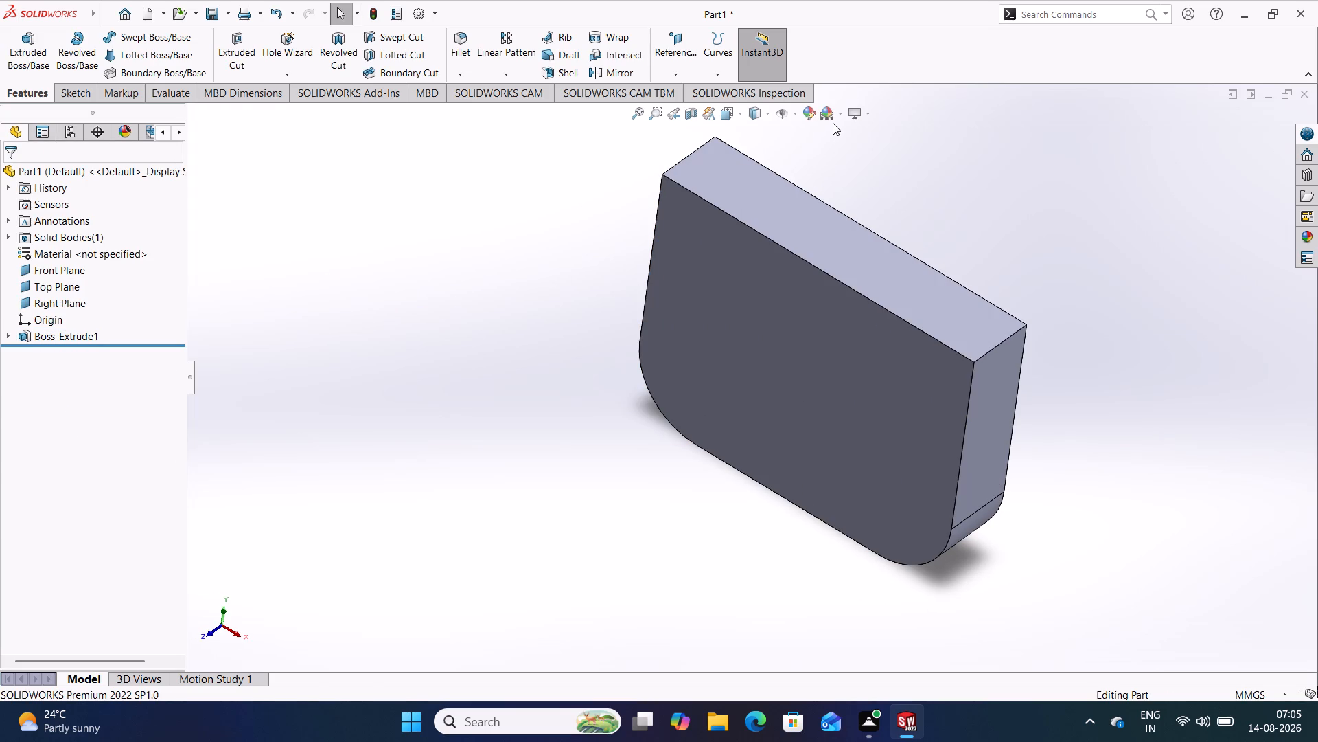
{"action": "left_click", "coordinate": [864, 115]}
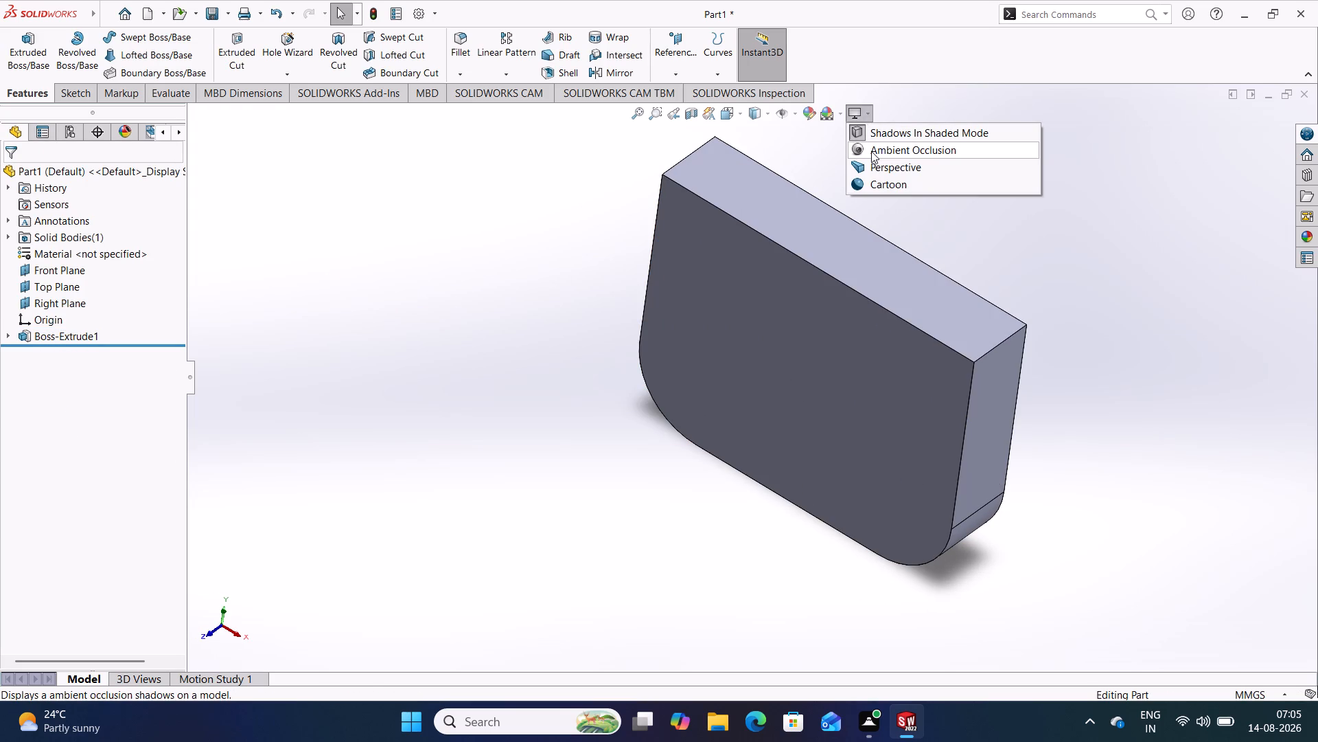
{"action": "left_click", "coordinate": [899, 153]}
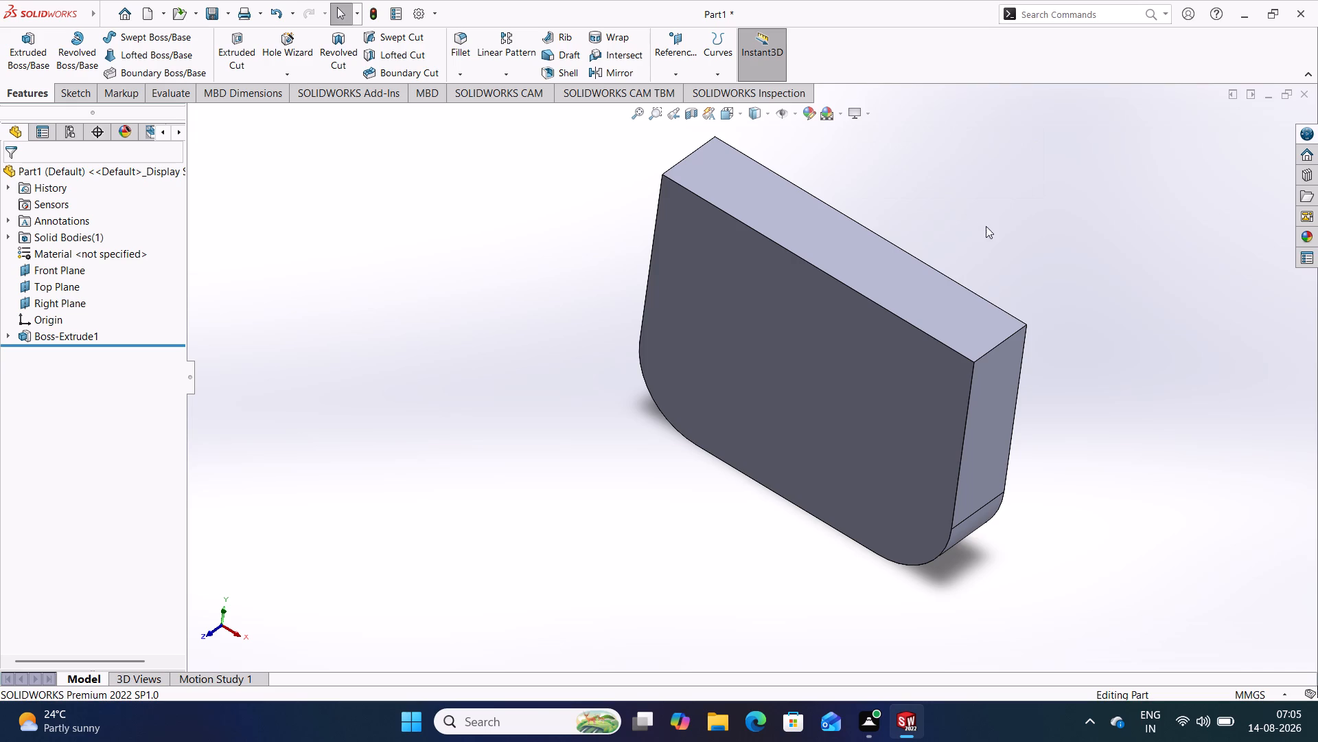
Examine the extruded block from several sides, finishing in the isometric view.
{"action": "left_click", "coordinate": [993, 211]}
{"action": "middle_click_drag", "start_coordinate": [976, 214], "coordinate": [971, 164]}
{"action": "right_click_drag", "start_coordinate": [976, 214], "coordinate": [971, 164]}
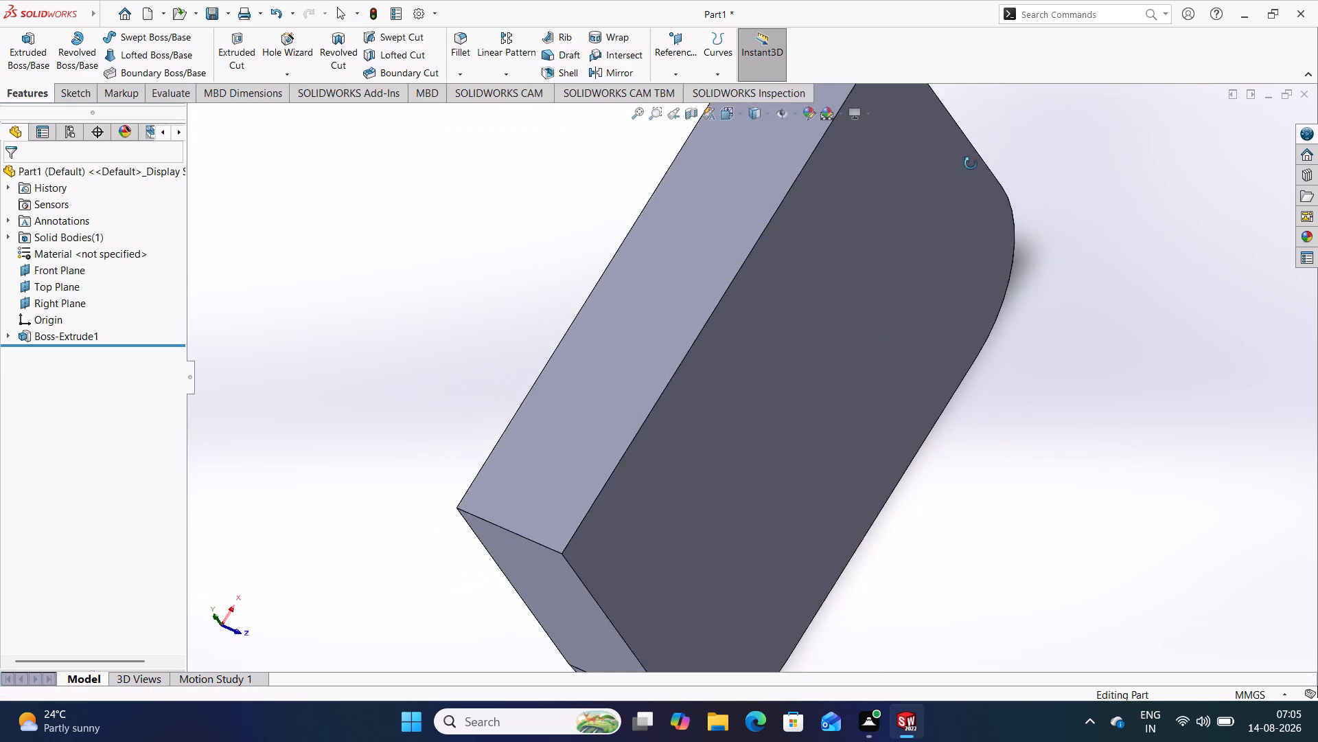
{"action": "middle_click_drag", "start_coordinate": [971, 164], "coordinate": [617, 0]}
{"action": "right_click_drag", "start_coordinate": [971, 164], "coordinate": [617, 0]}
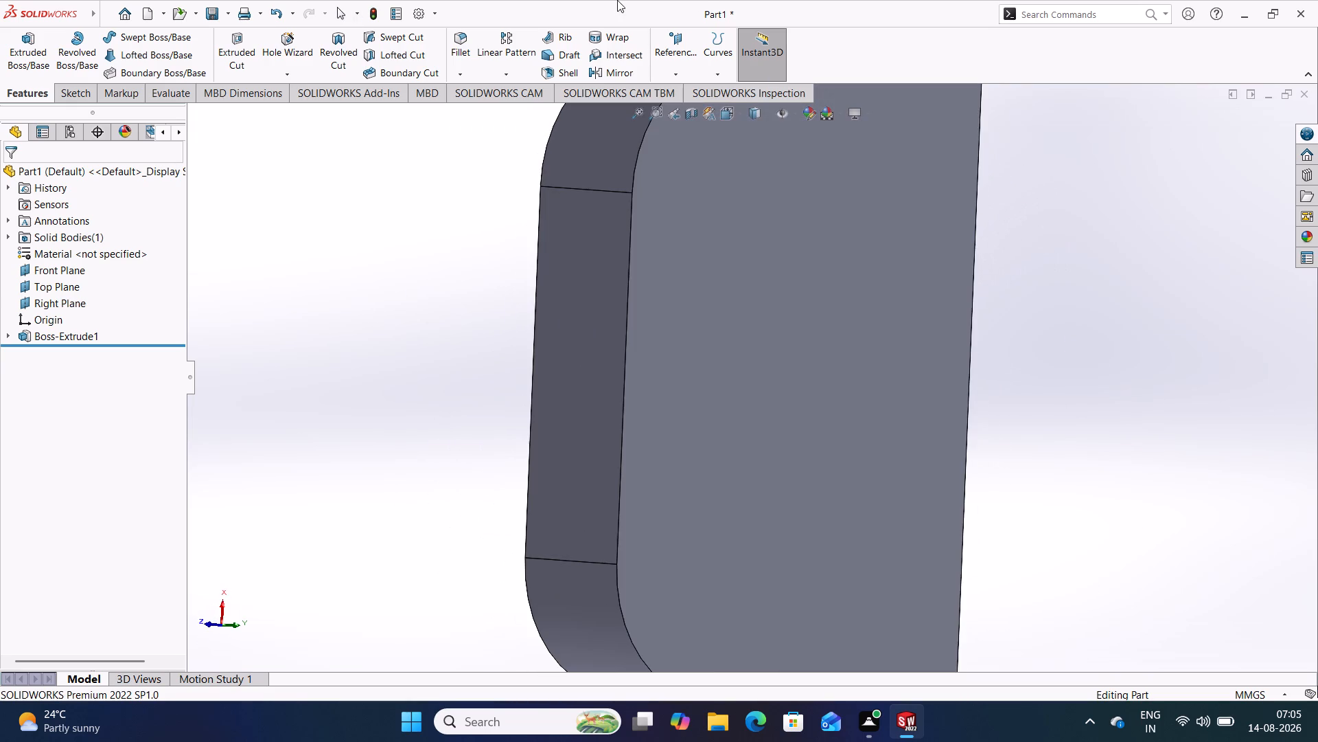
{"action": "middle_click_drag", "start_coordinate": [617, 0], "coordinate": [624, 1]}
{"action": "right_click_drag", "start_coordinate": [617, 0], "coordinate": [630, 14]}
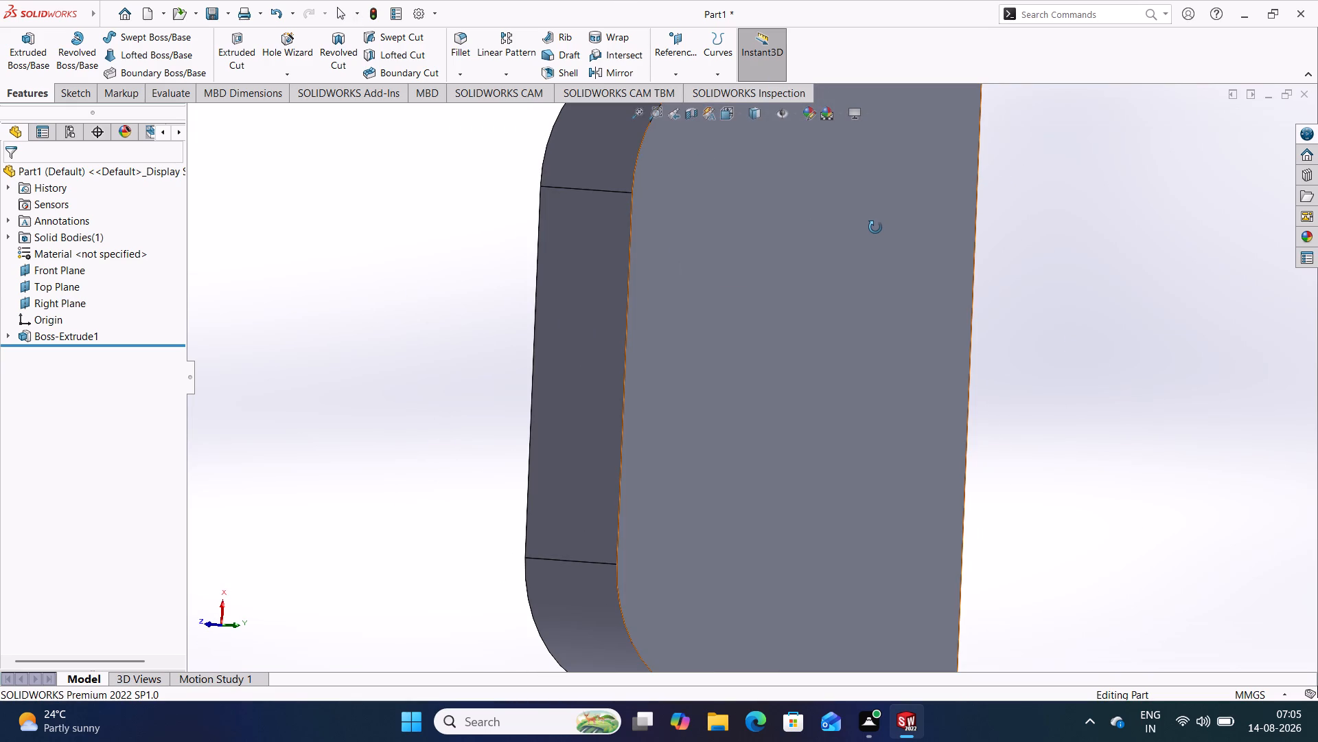
{"action": "key", "text": "ctrl+7"}
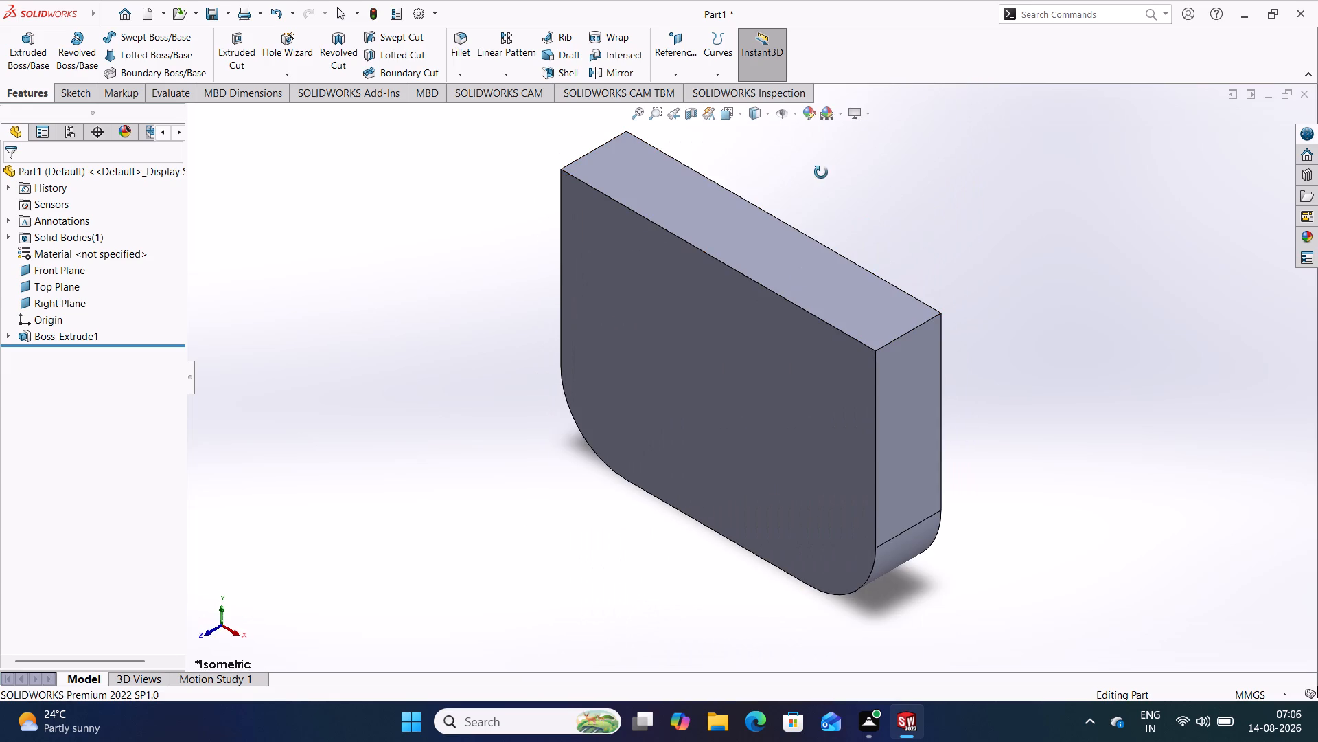
Apply the Plain White scene to the model background.
{"action": "left_click", "coordinate": [872, 114]}
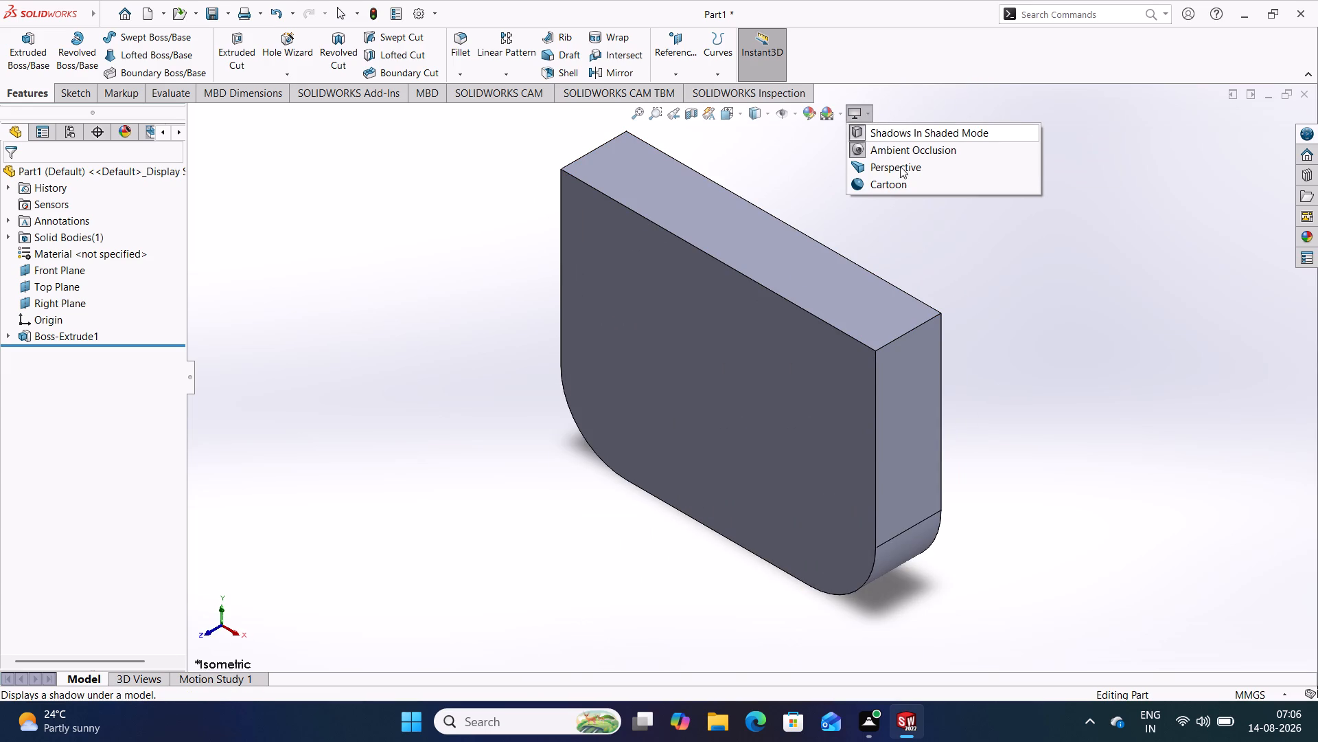
{"action": "left_click", "coordinate": [978, 242]}
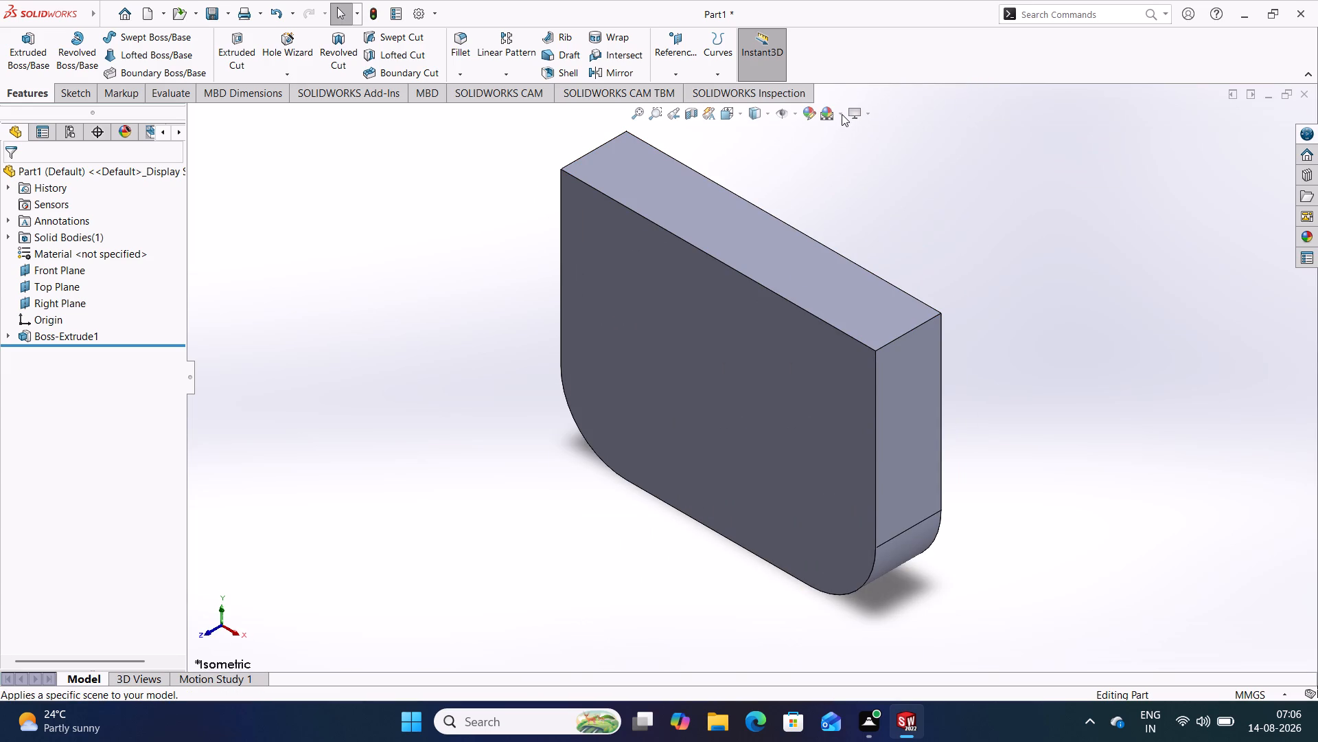
{"action": "left_click", "coordinate": [842, 113]}
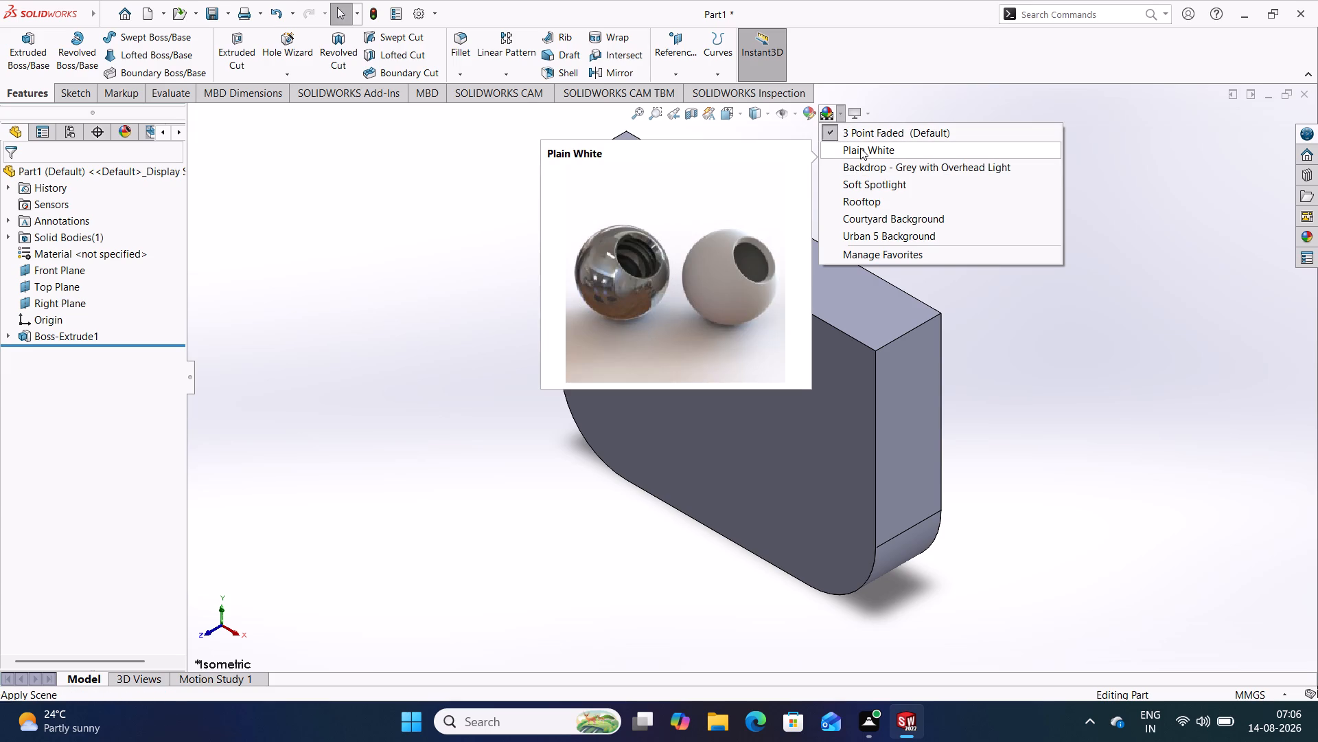
{"action": "left_click", "coordinate": [860, 148]}
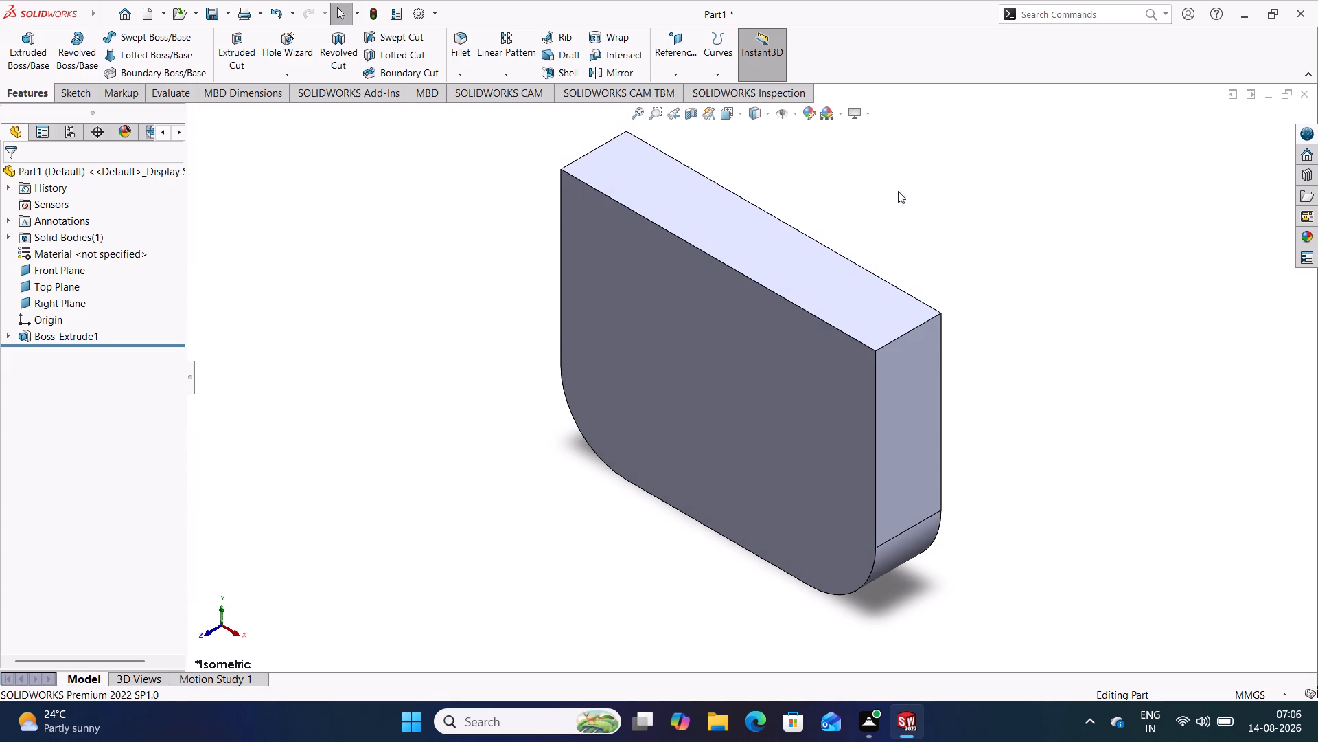
Open a new sketch on the Right Plane, seen square-on in the Right view.
{"action": "middle_click_drag", "start_coordinate": [550, 500], "coordinate": [754, 379]}
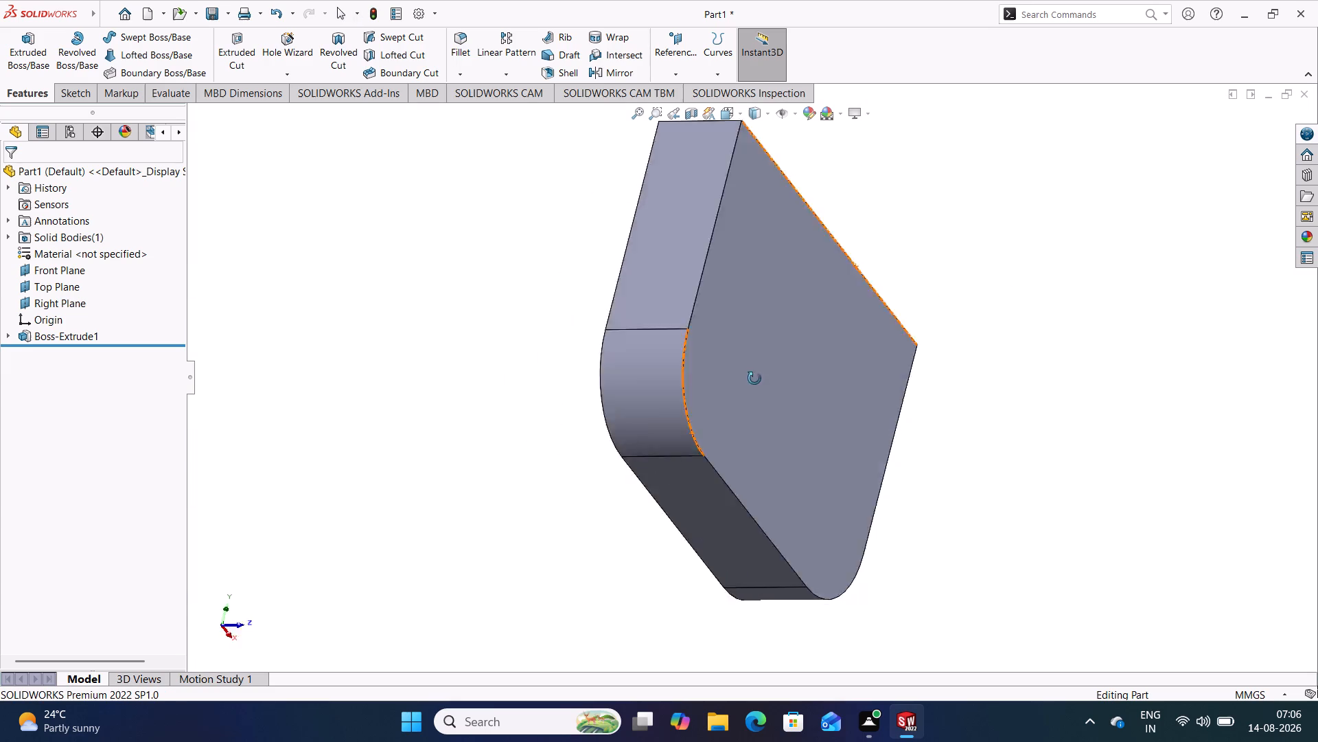
{"action": "middle_click_drag", "start_coordinate": [754, 379], "coordinate": [472, 398]}
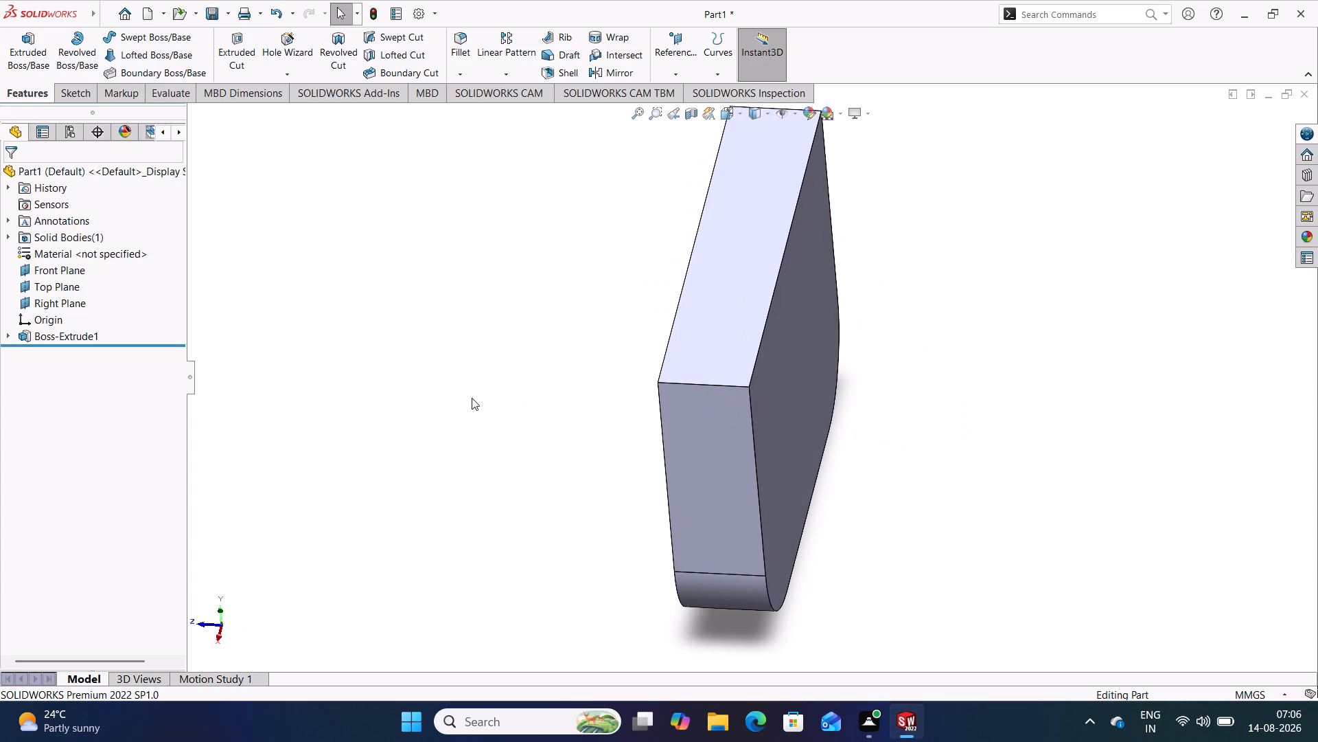
{"action": "key", "text": "ctrl+7"}
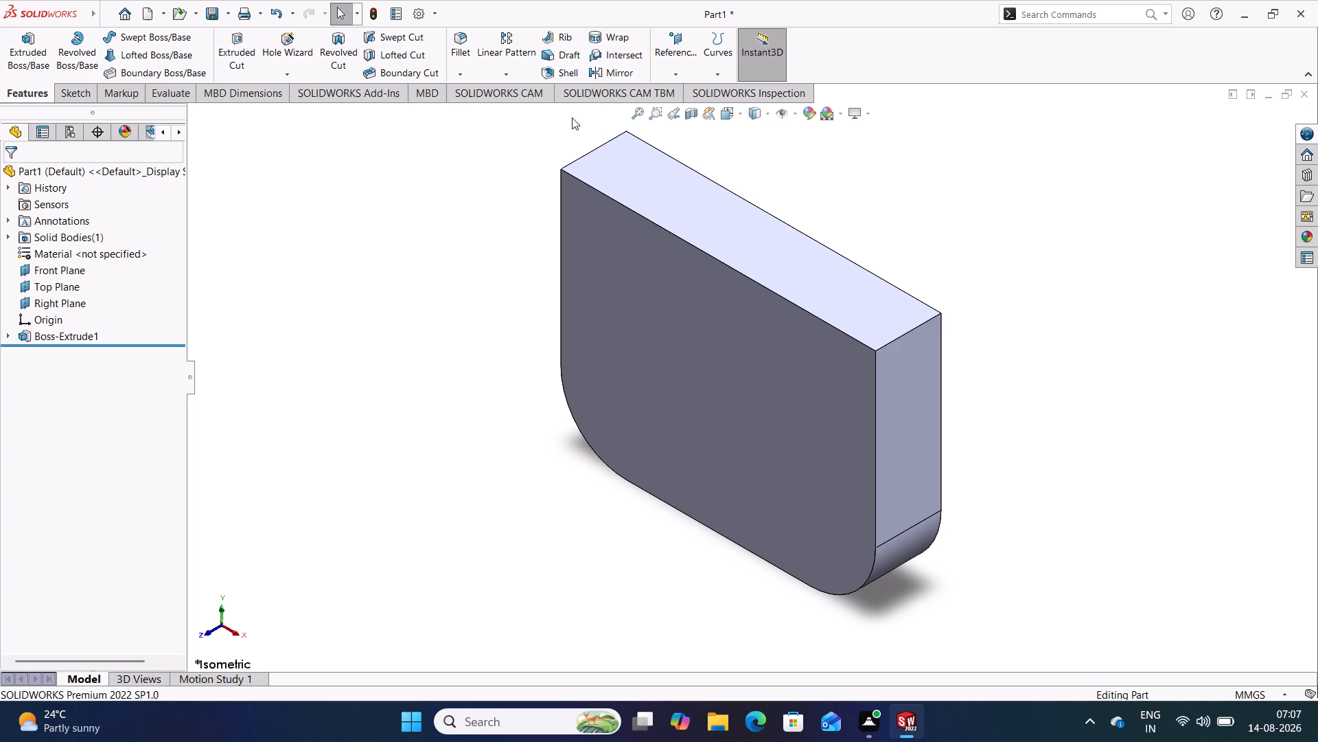
{"action": "left_click", "coordinate": [65, 304]}
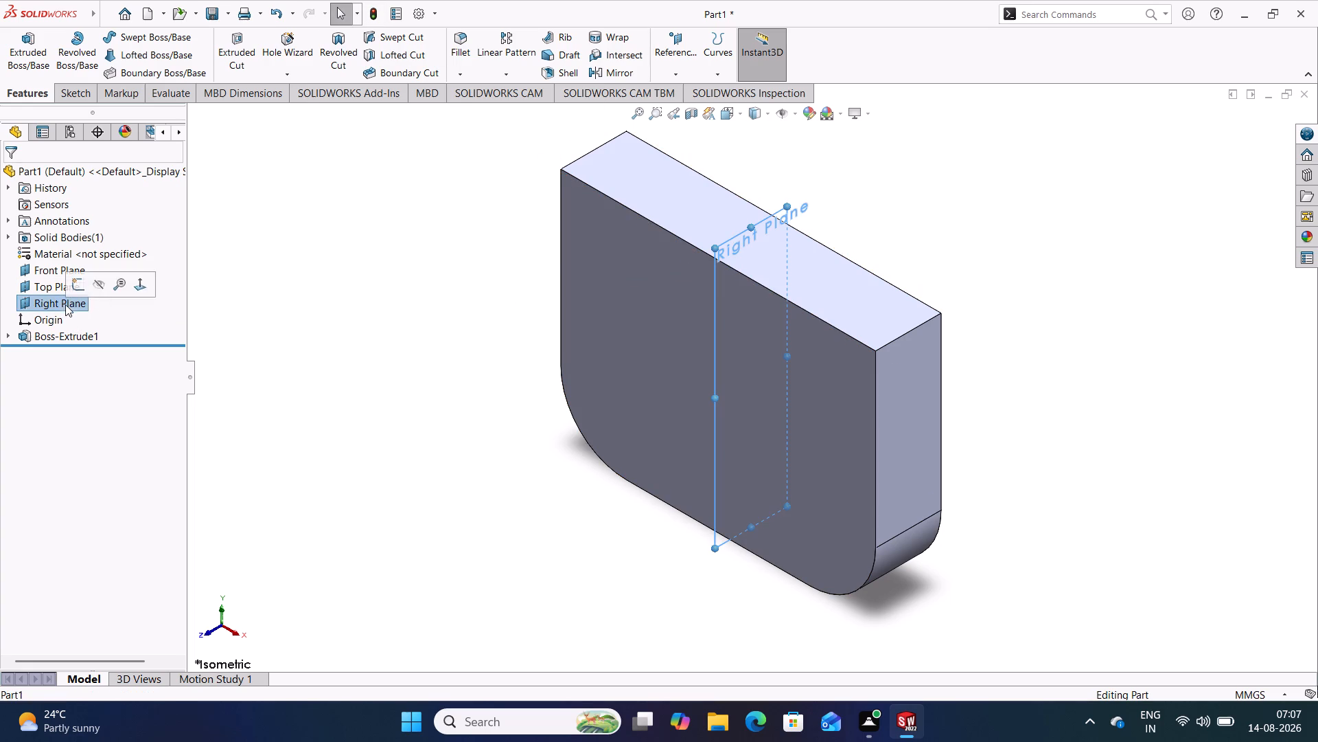
{"action": "right_click", "coordinate": [301, 232]}
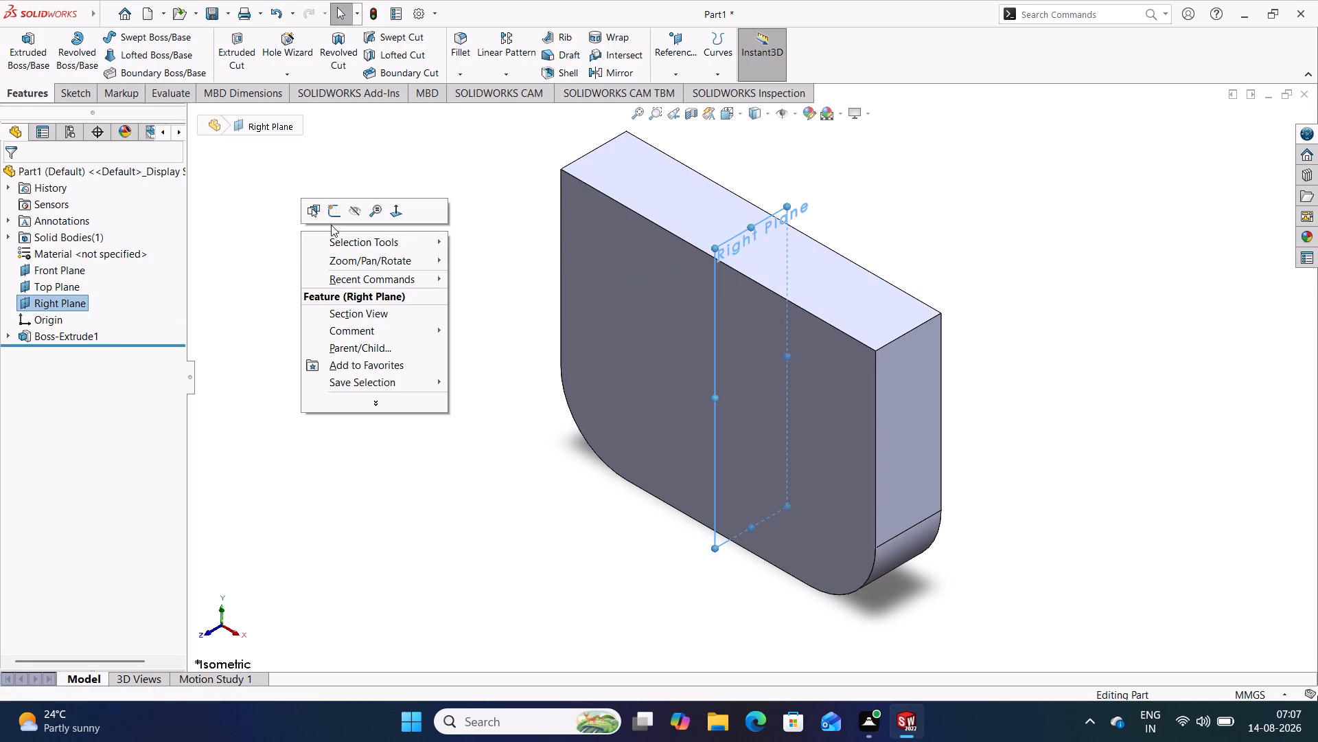
{"action": "left_click", "coordinate": [334, 212]}
{"action": "middle_click_drag", "start_coordinate": [852, 227], "coordinate": [855, 240]}
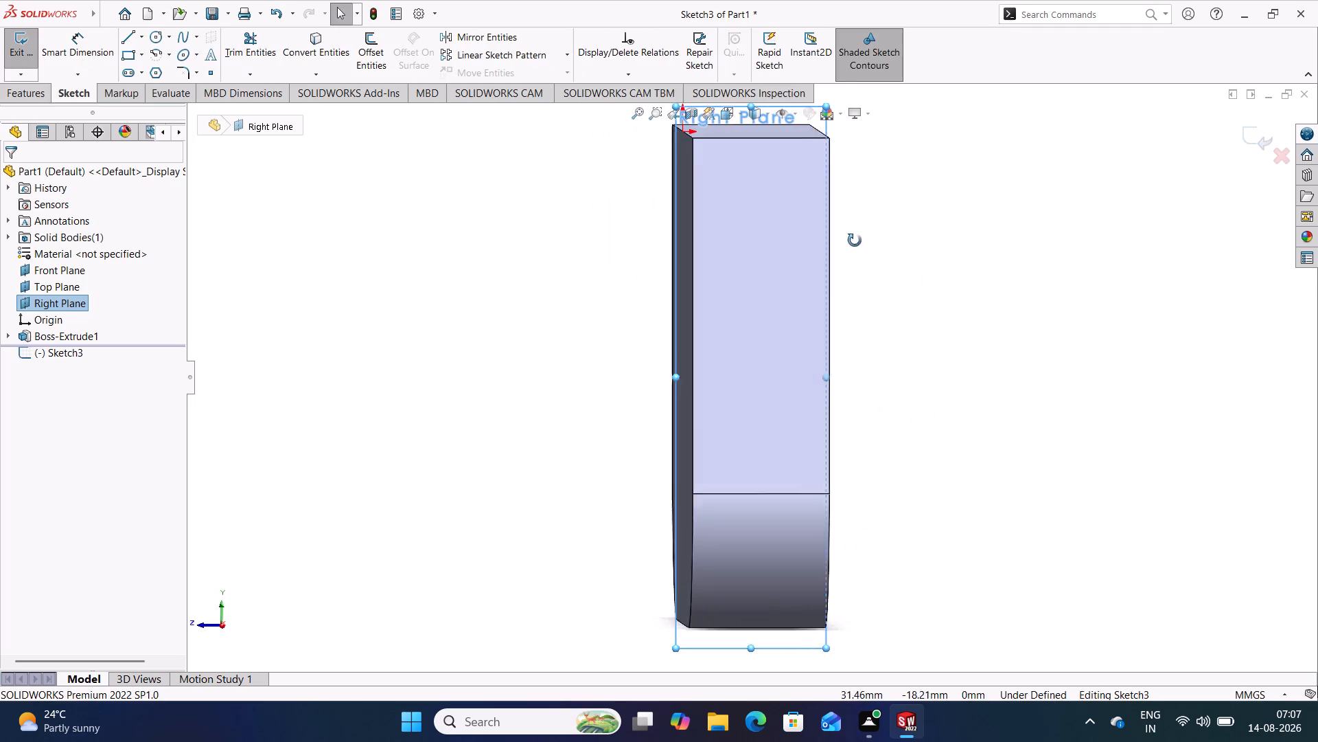
{"action": "middle_click_drag", "start_coordinate": [855, 240], "coordinate": [845, 243]}
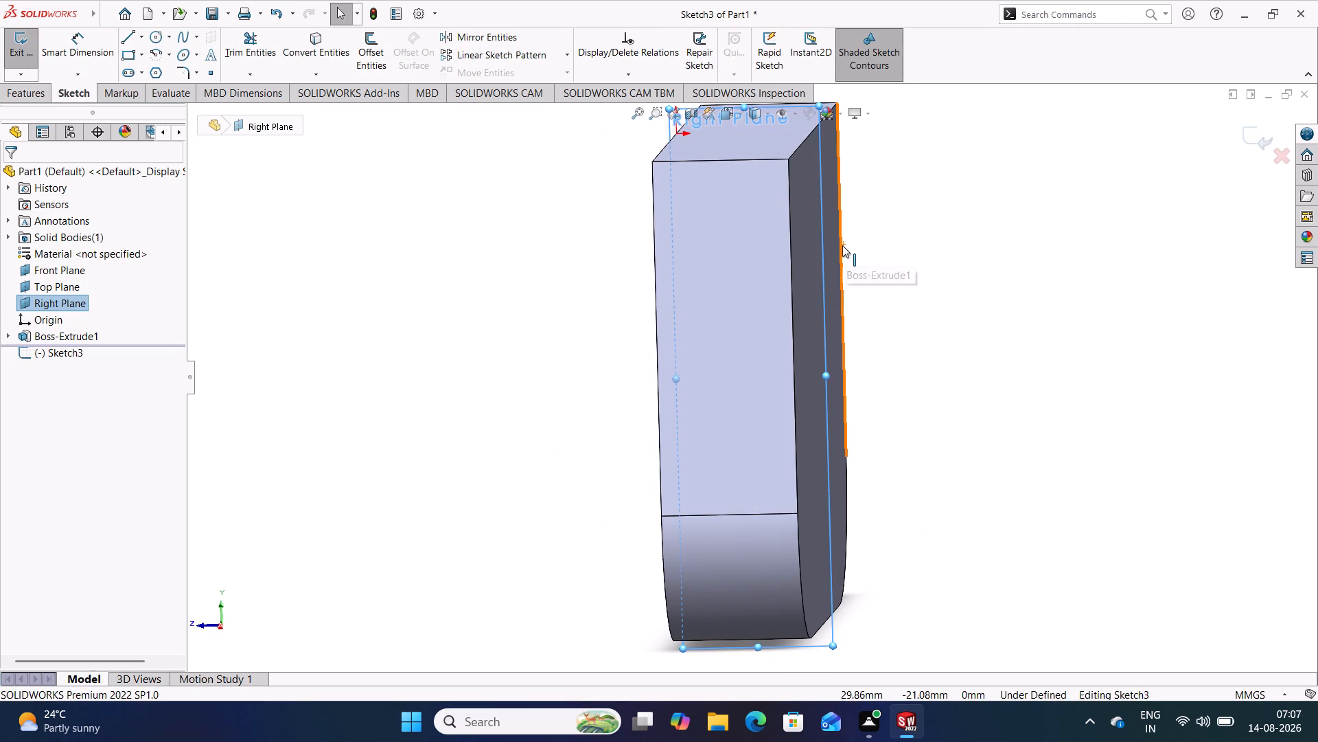
{"action": "key", "text": "ctrl+3"}
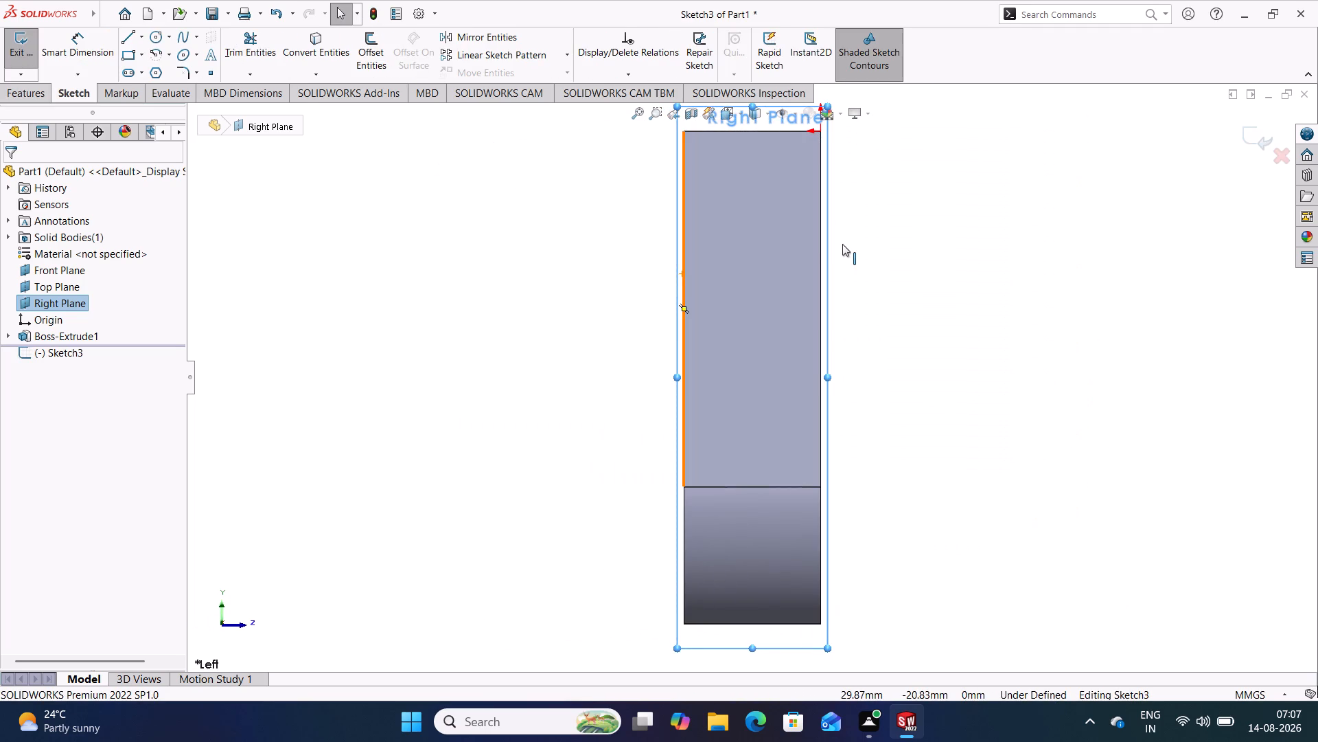
{"action": "key", "text": "ctrl+4"}
{"action": "middle_click_drag", "start_coordinate": [863, 294], "coordinate": [859, 306]}
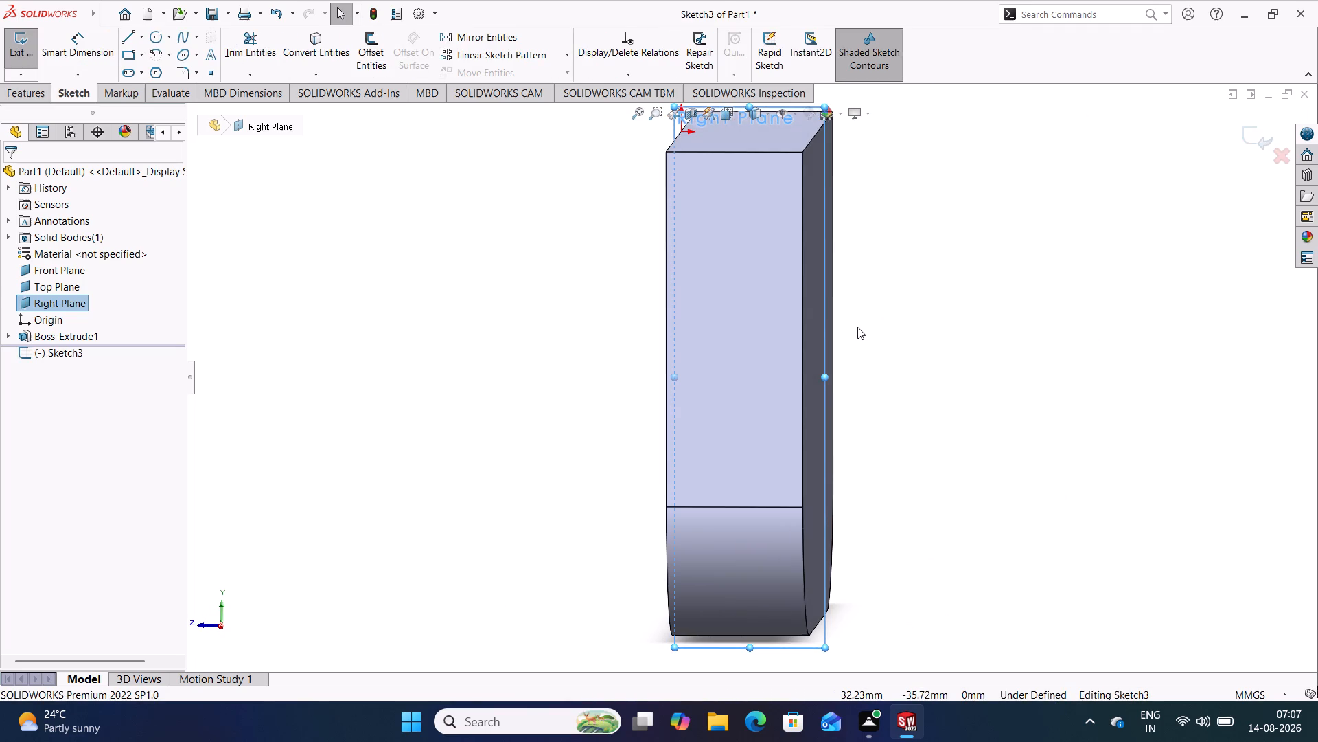
{"action": "scroll", "coordinate": [857, 327], "scroll_direction": "up", "scroll_amount": 2}
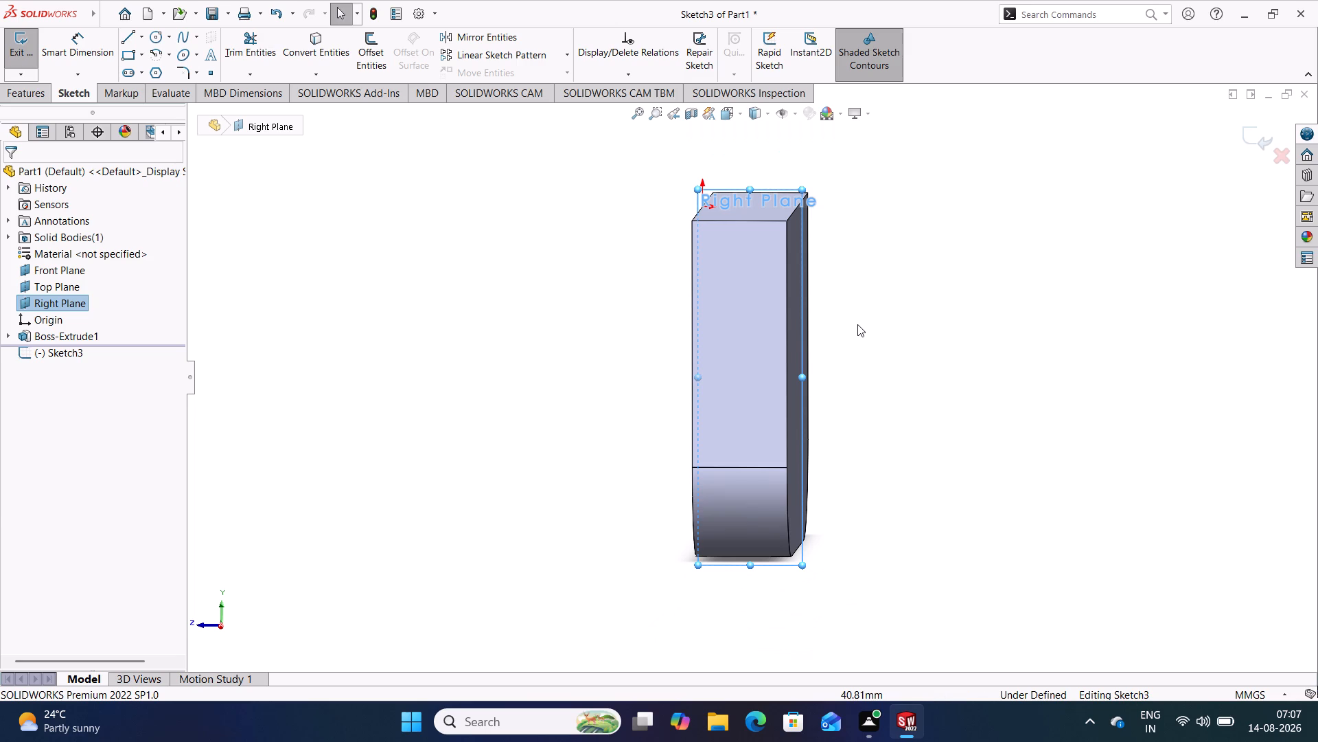
{"action": "key", "text": "ctrl+4"}
{"action": "scroll", "coordinate": [895, 286], "scroll_direction": "down", "scroll_amount": 1}
{"action": "scroll", "coordinate": [895, 286], "scroll_direction": "up", "scroll_amount": 1}
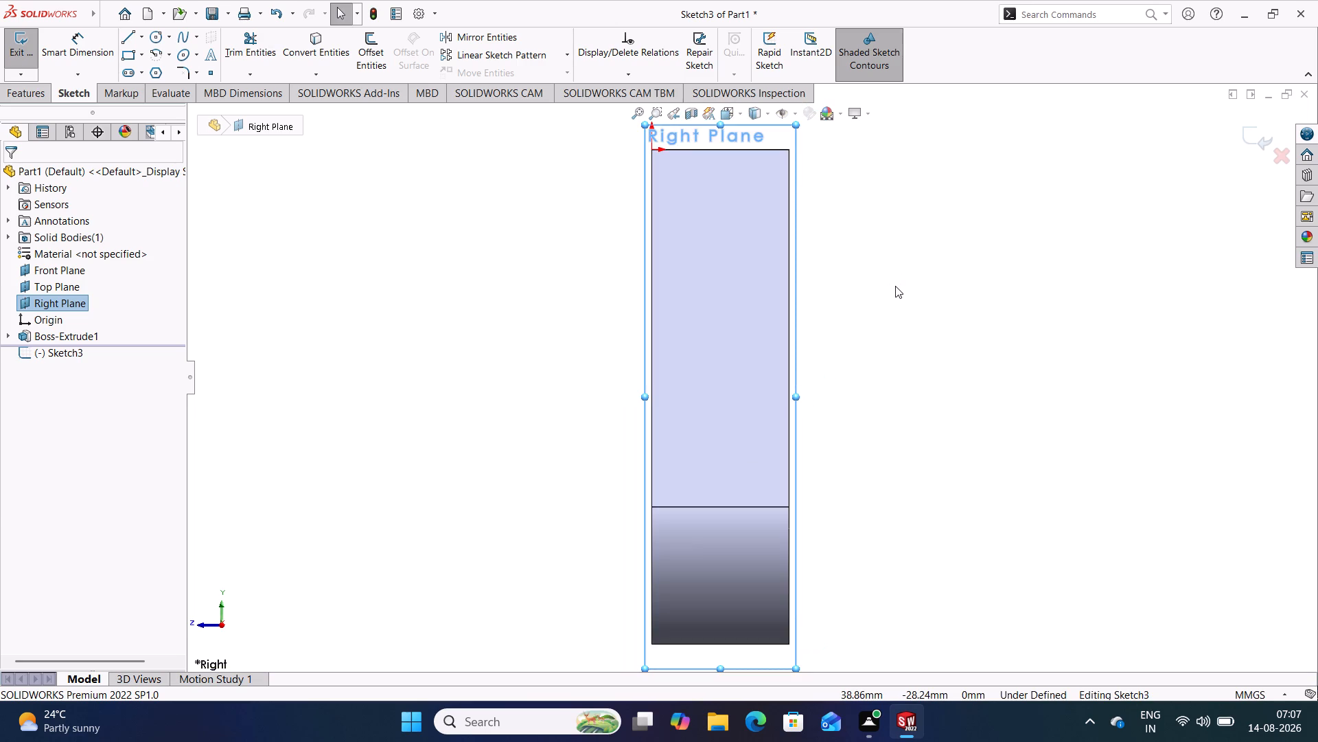
{"action": "scroll", "coordinate": [895, 286], "scroll_direction": "up", "scroll_amount": 1}
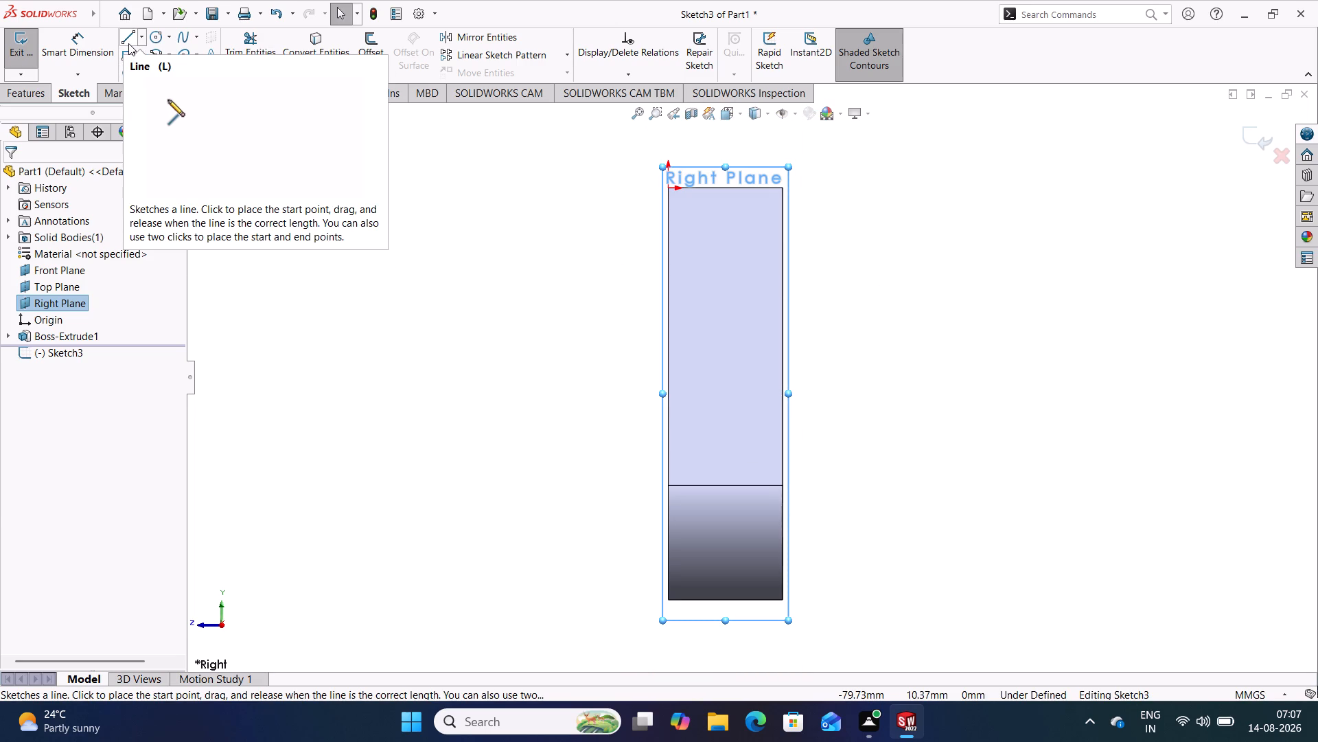
Sketch a closed rectangle of lines about 74 by 16 mm, extending backward from the plate's top rear corner.
{"action": "left_click", "coordinate": [128, 43]}
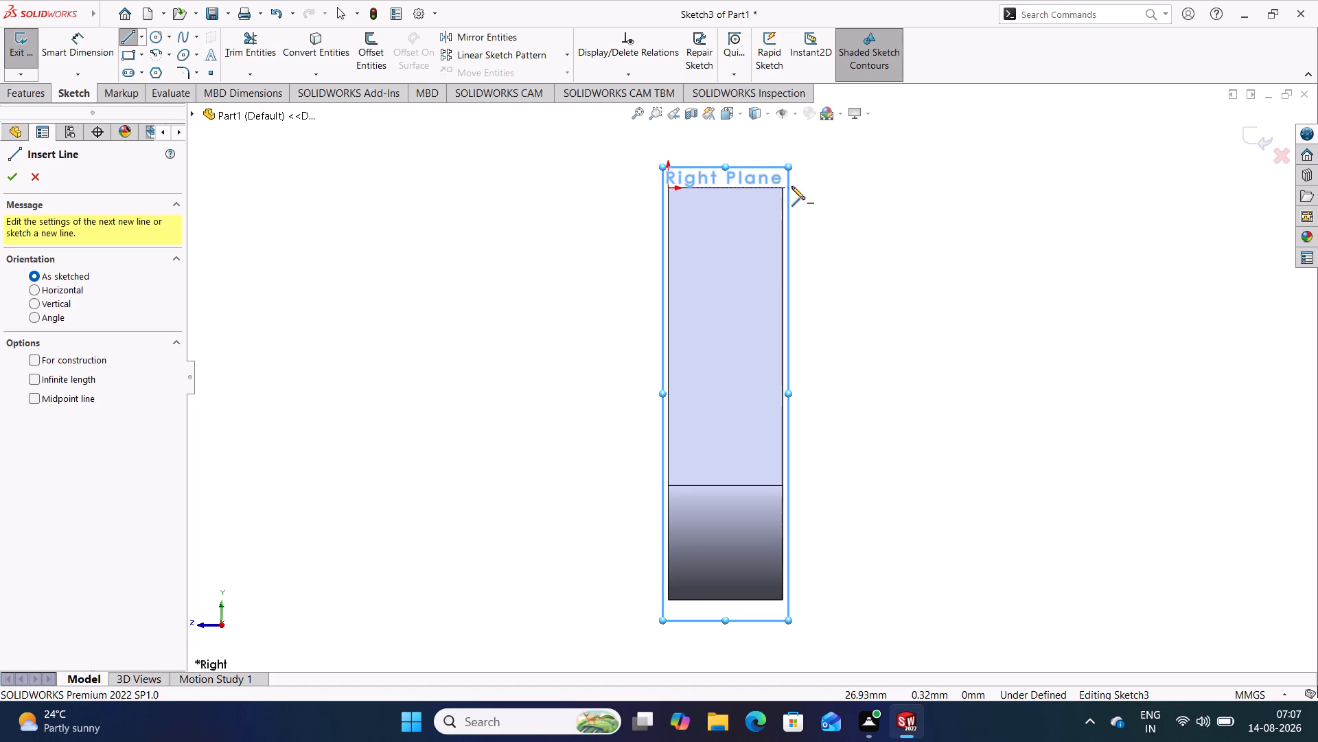
{"action": "left_click", "coordinate": [783, 187]}
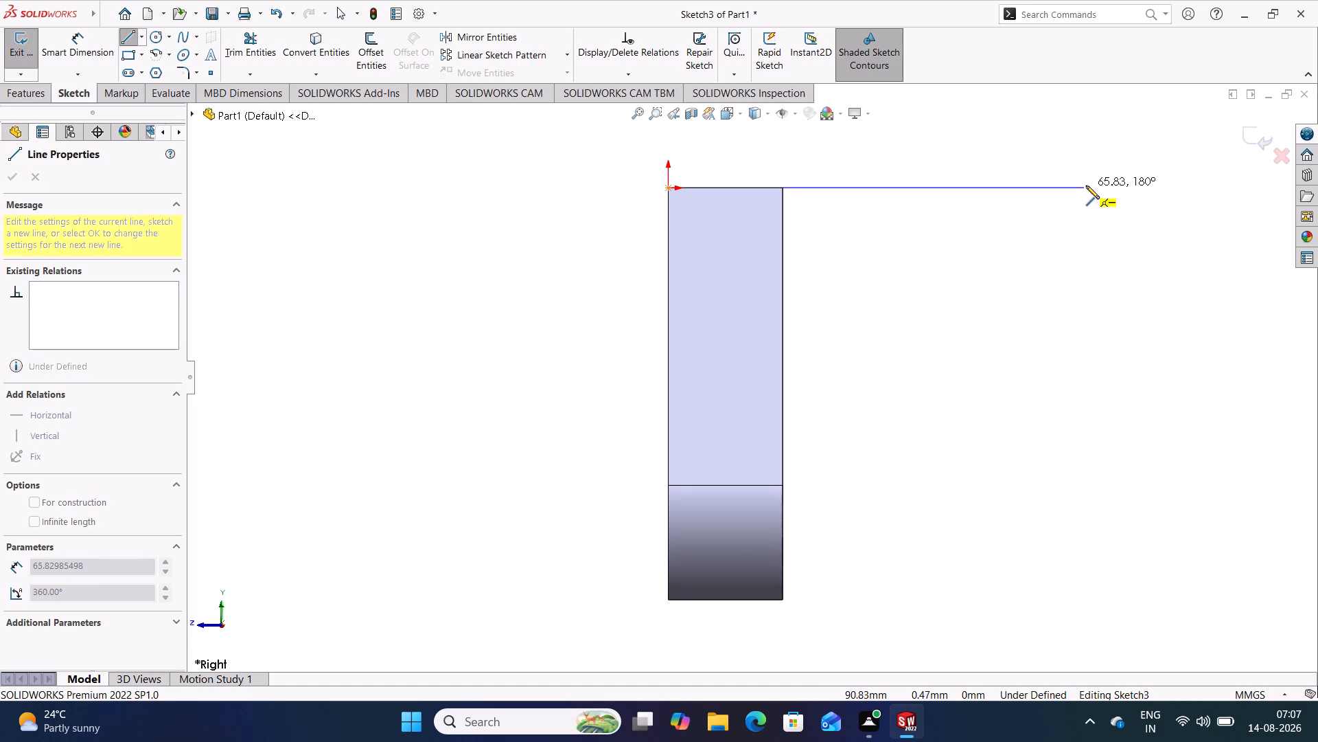
{"action": "left_click", "coordinate": [1123, 187]}
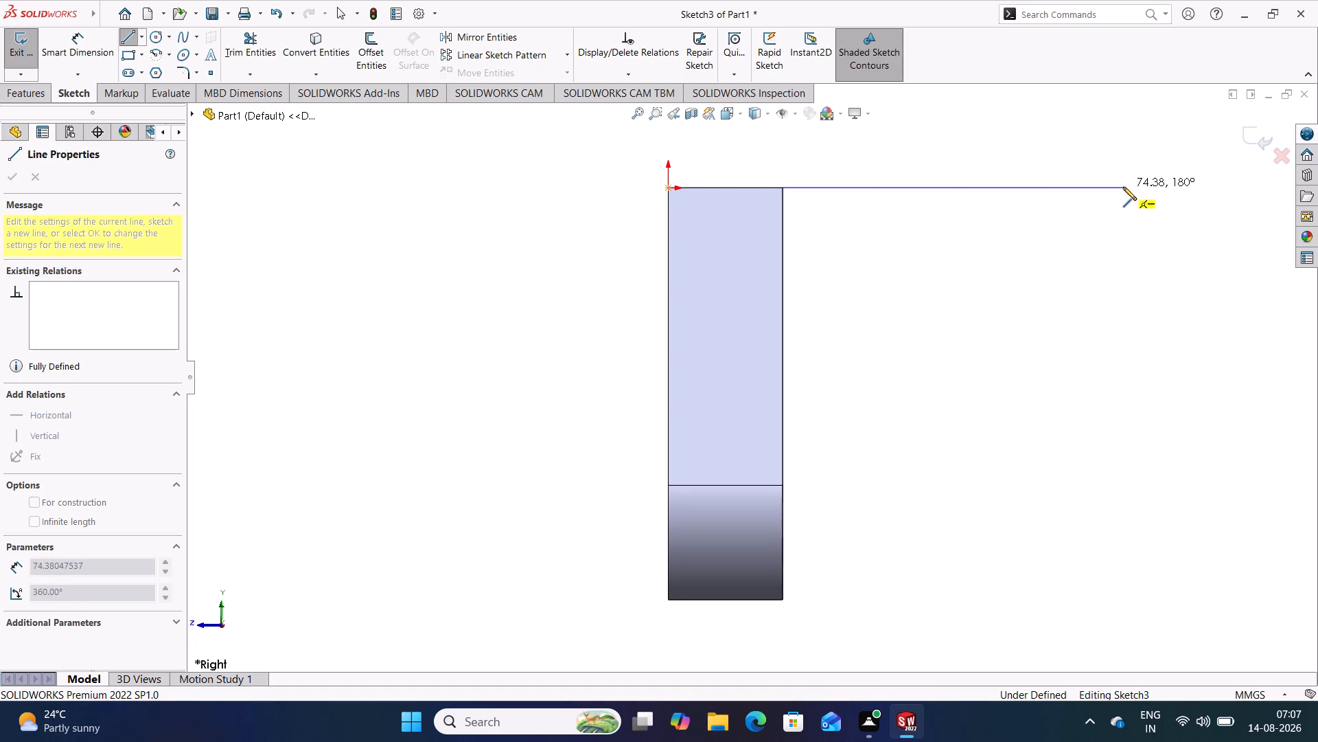
{"action": "left_click", "coordinate": [1122, 262]}
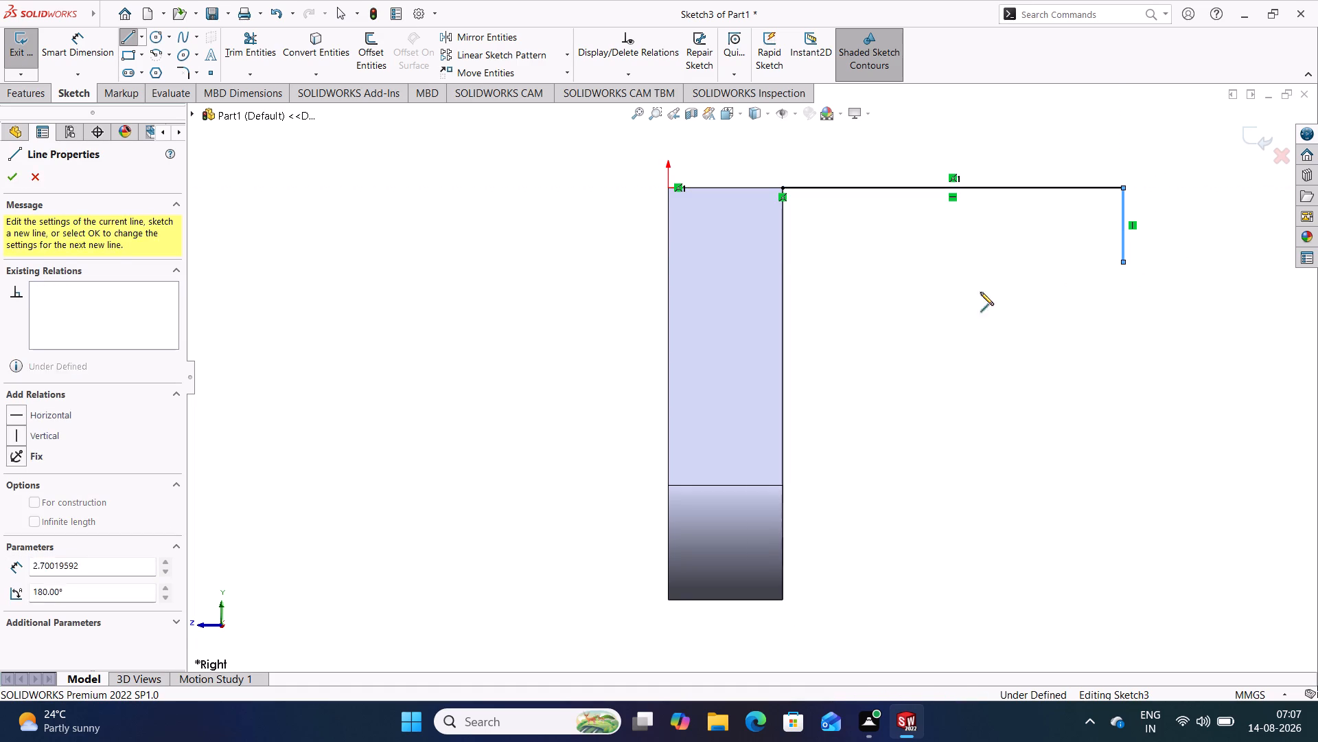
{"action": "left_click", "coordinate": [783, 264]}
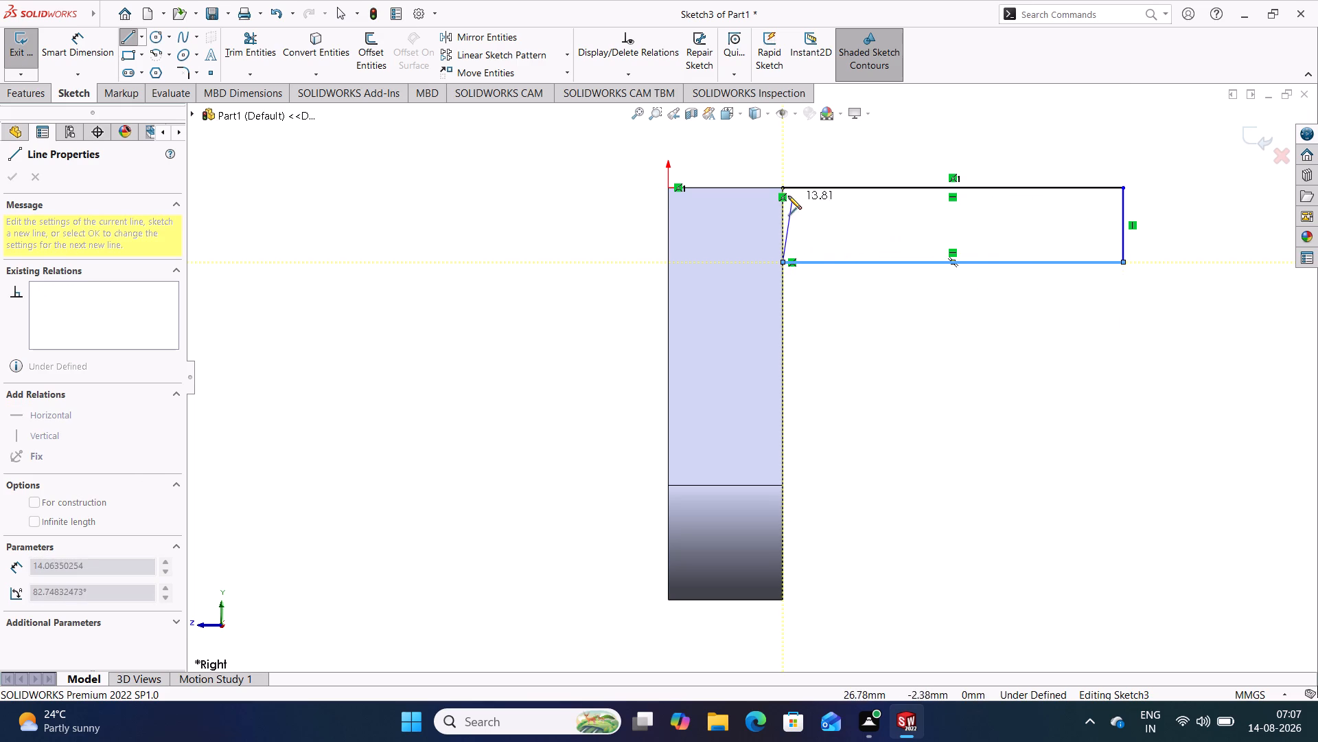
{"action": "left_click", "coordinate": [785, 186]}
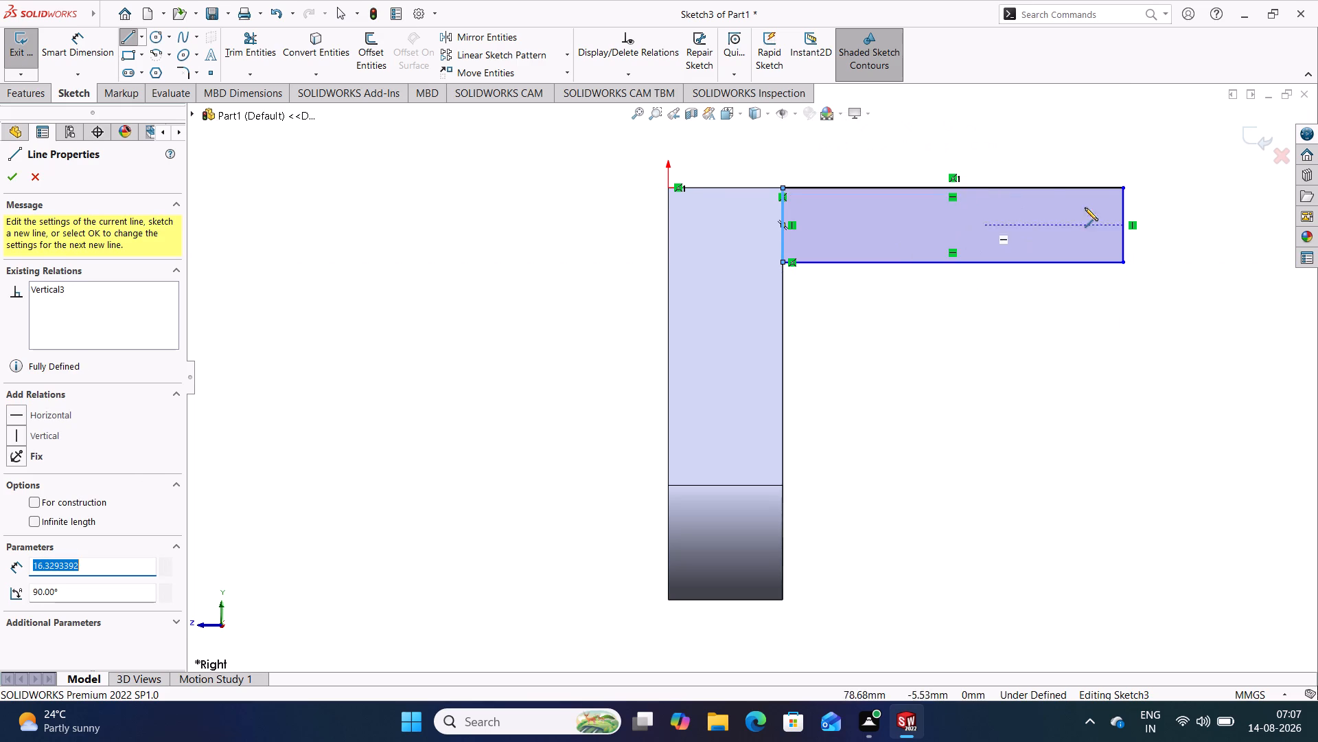
{"action": "right_click", "coordinate": [371, 201]}
{"action": "left_click", "coordinate": [426, 210]}
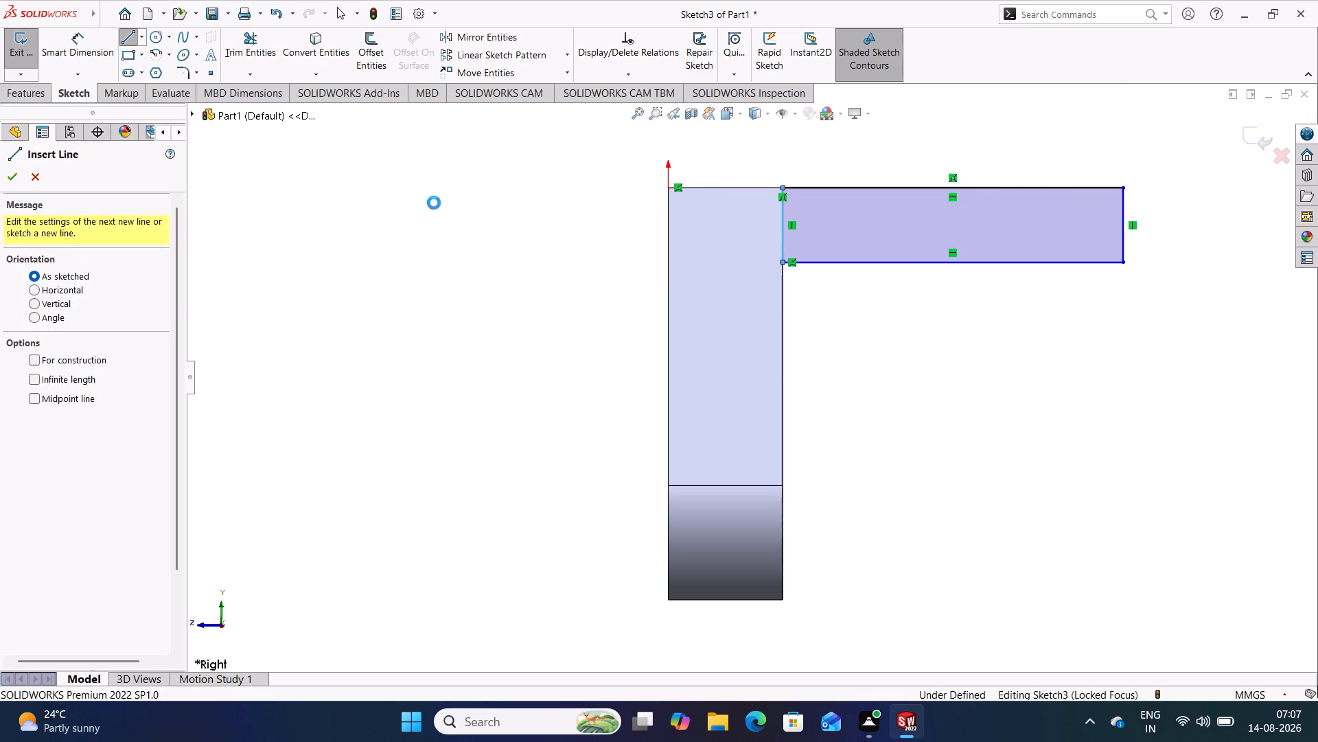
{"action": "left_click", "coordinate": [434, 203]}
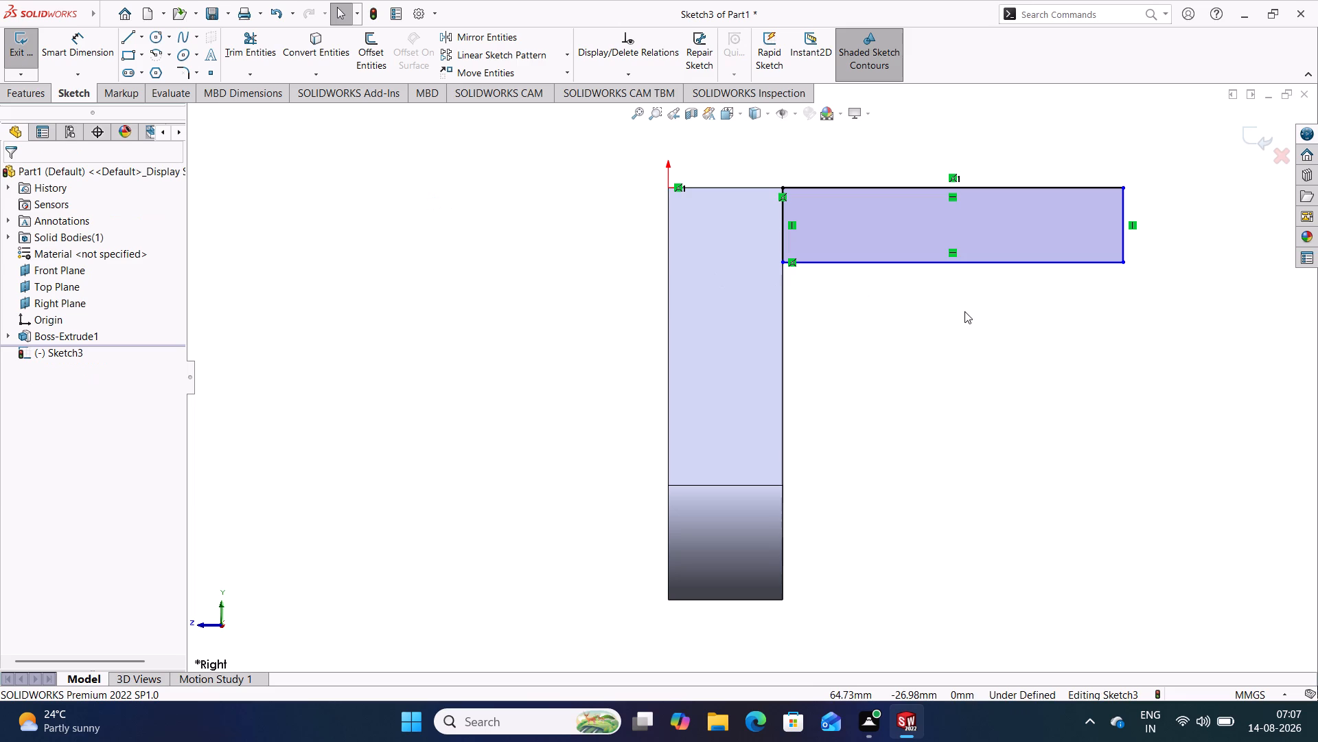
Dimension the rectangle's free vertical end line at 25 mm.
{"action": "right_click_drag", "start_coordinate": [355, 333], "coordinate": [329, 199]}
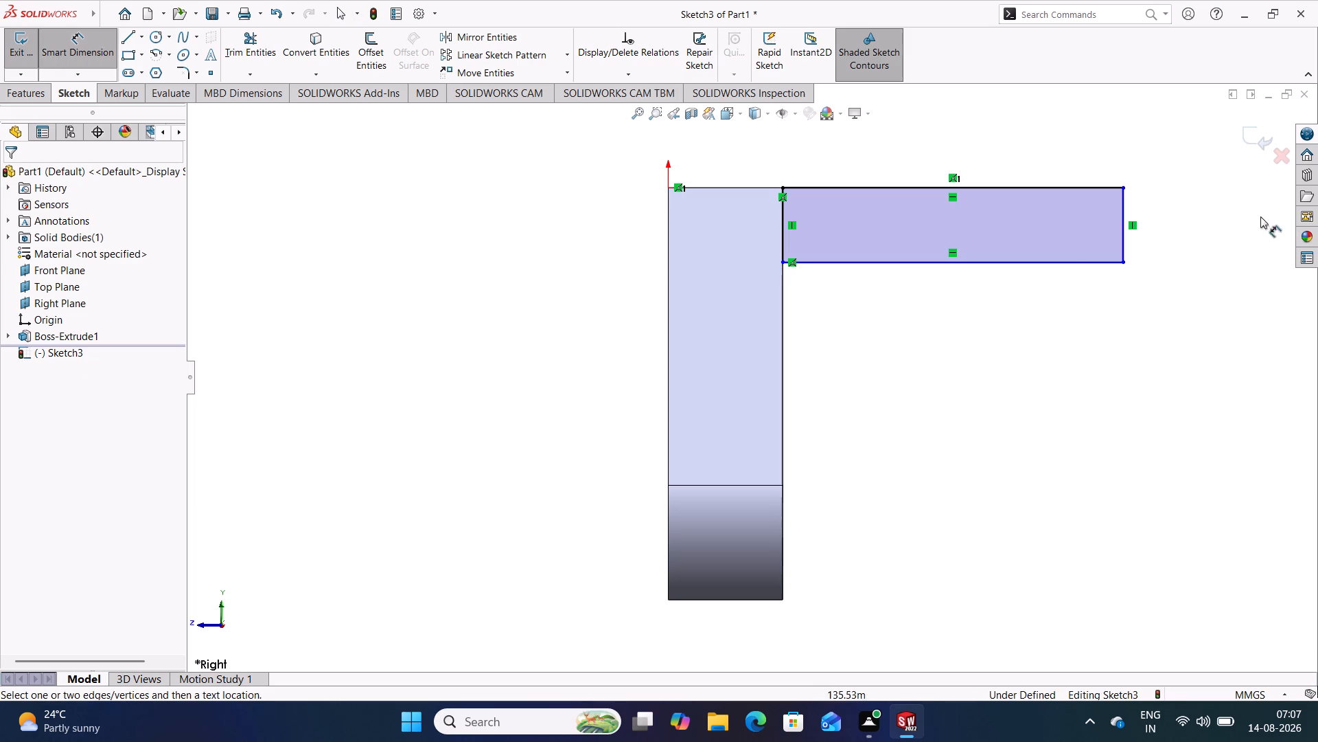
{"action": "left_click", "coordinate": [1120, 234]}
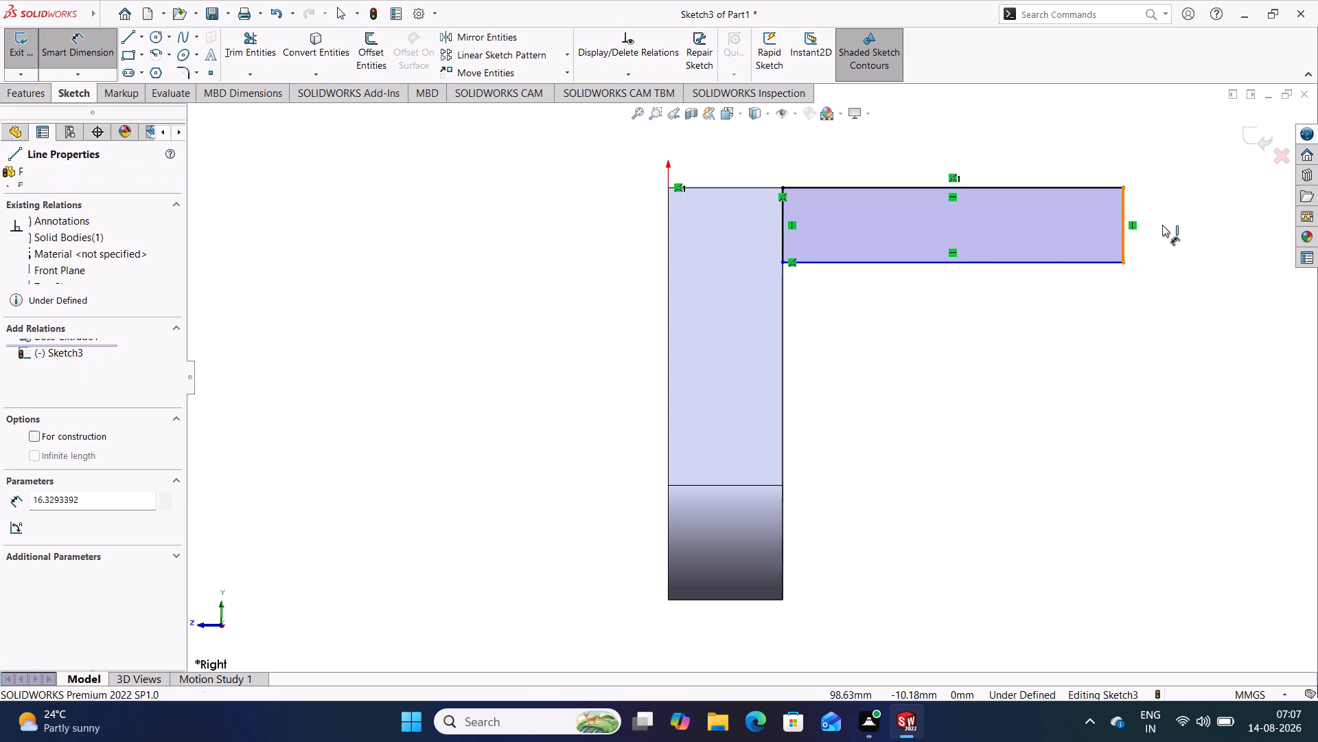
{"action": "left_click", "coordinate": [1186, 304]}
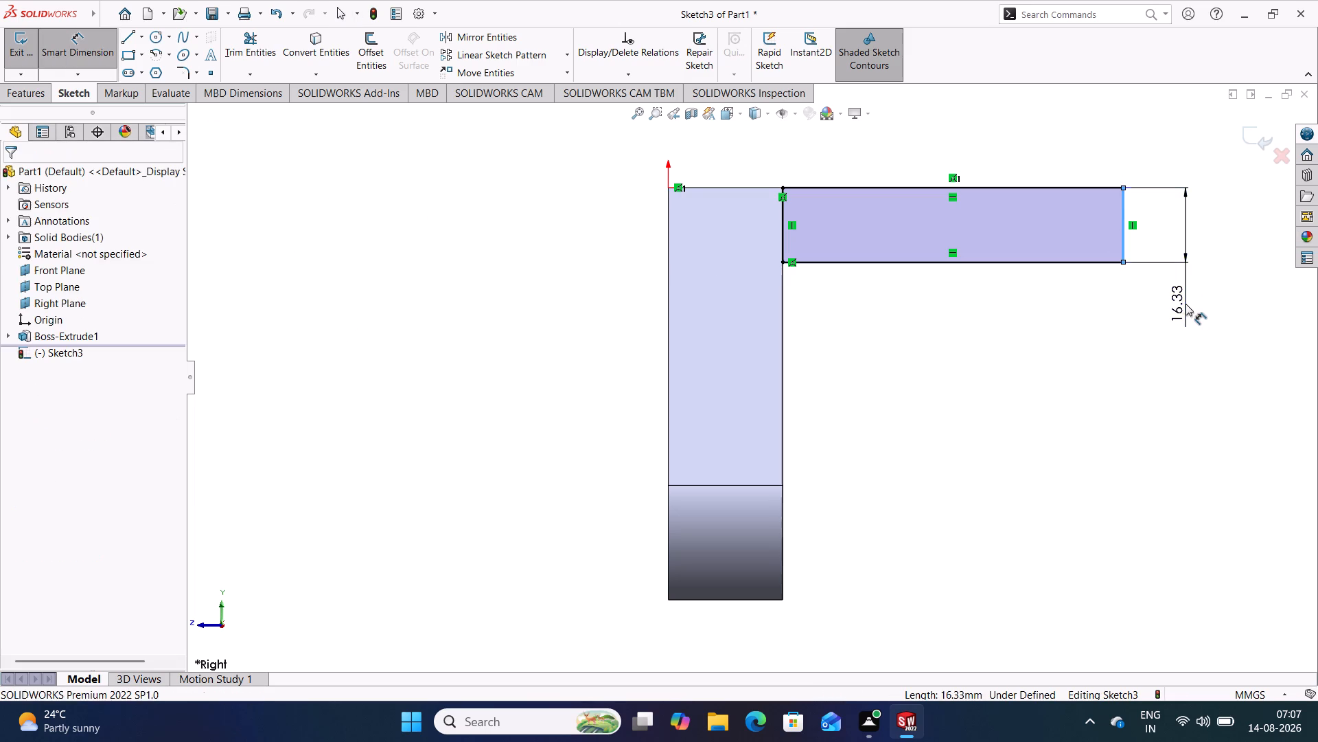
{"action": "type", "text": "25"}
{"action": "key", "text": "Return"}
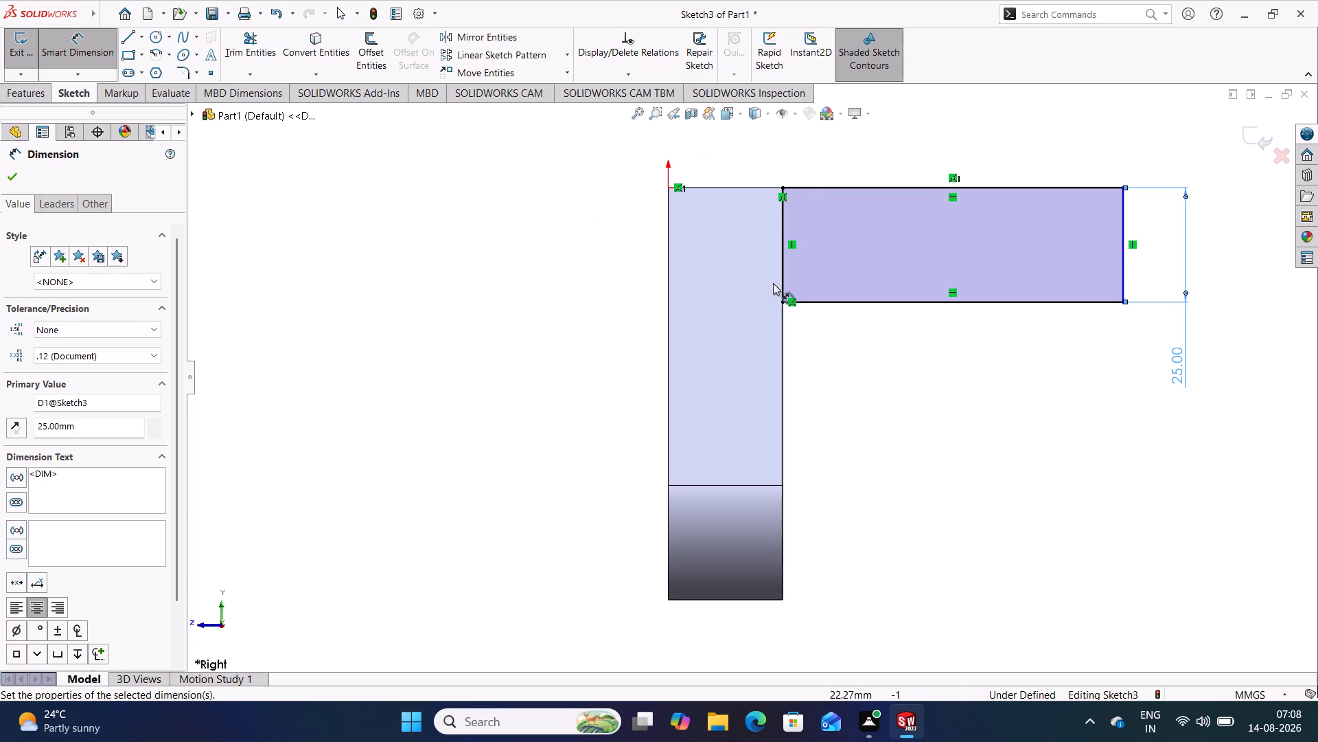
Dimension the rectangle's top line at 125 mm and shift the dimension text toward the line's middle.
{"action": "left_click", "coordinate": [814, 190]}
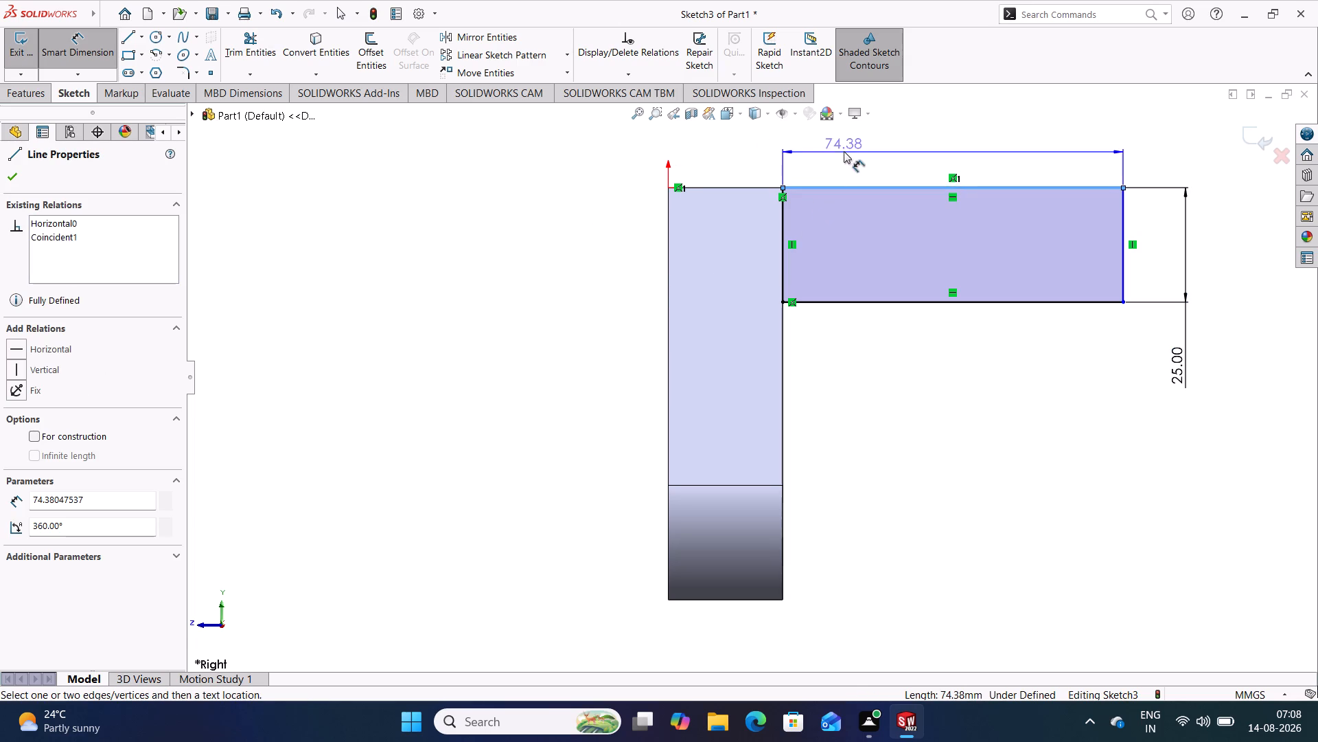
{"action": "left_click", "coordinate": [901, 146]}
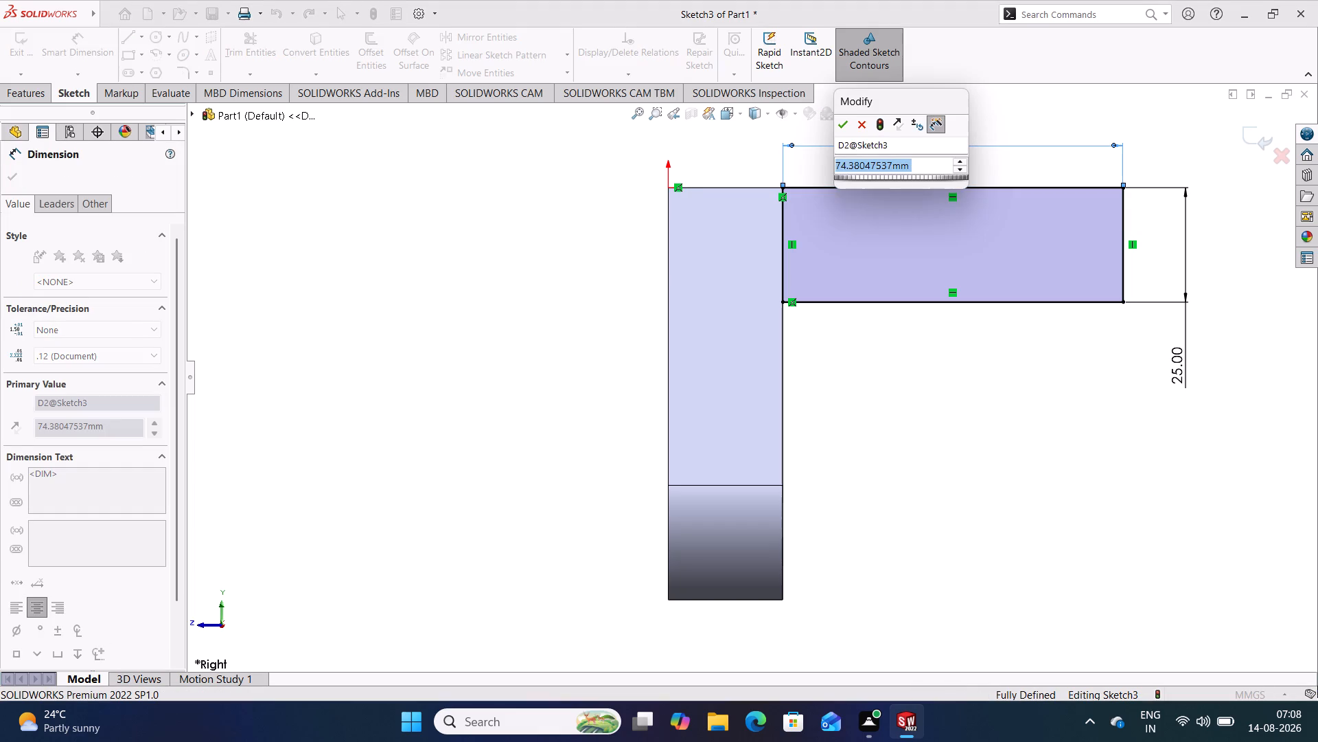
{"action": "type", "text": "125"}
{"action": "key", "text": "Return"}
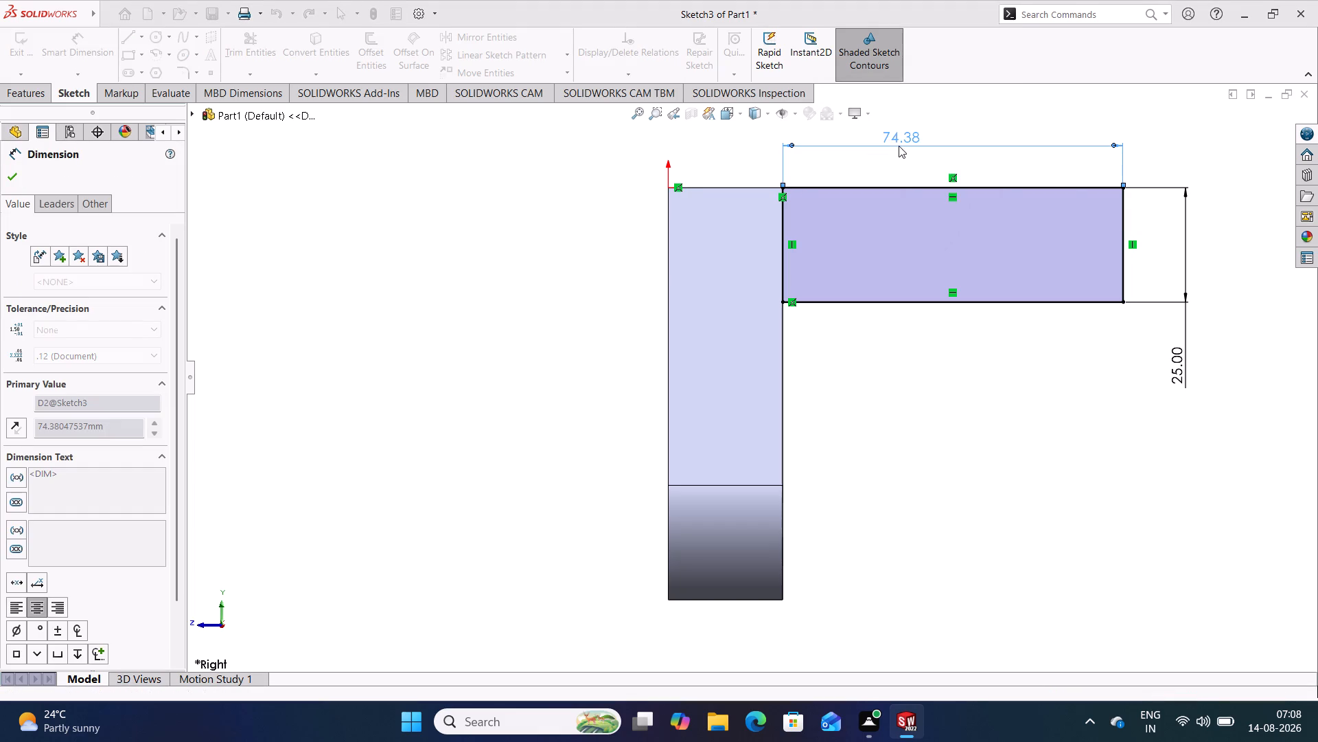
{"action": "middle_click", "coordinate": [1094, 394]}
{"action": "scroll", "coordinate": [1087, 397], "scroll_direction": "down", "scroll_amount": 1}
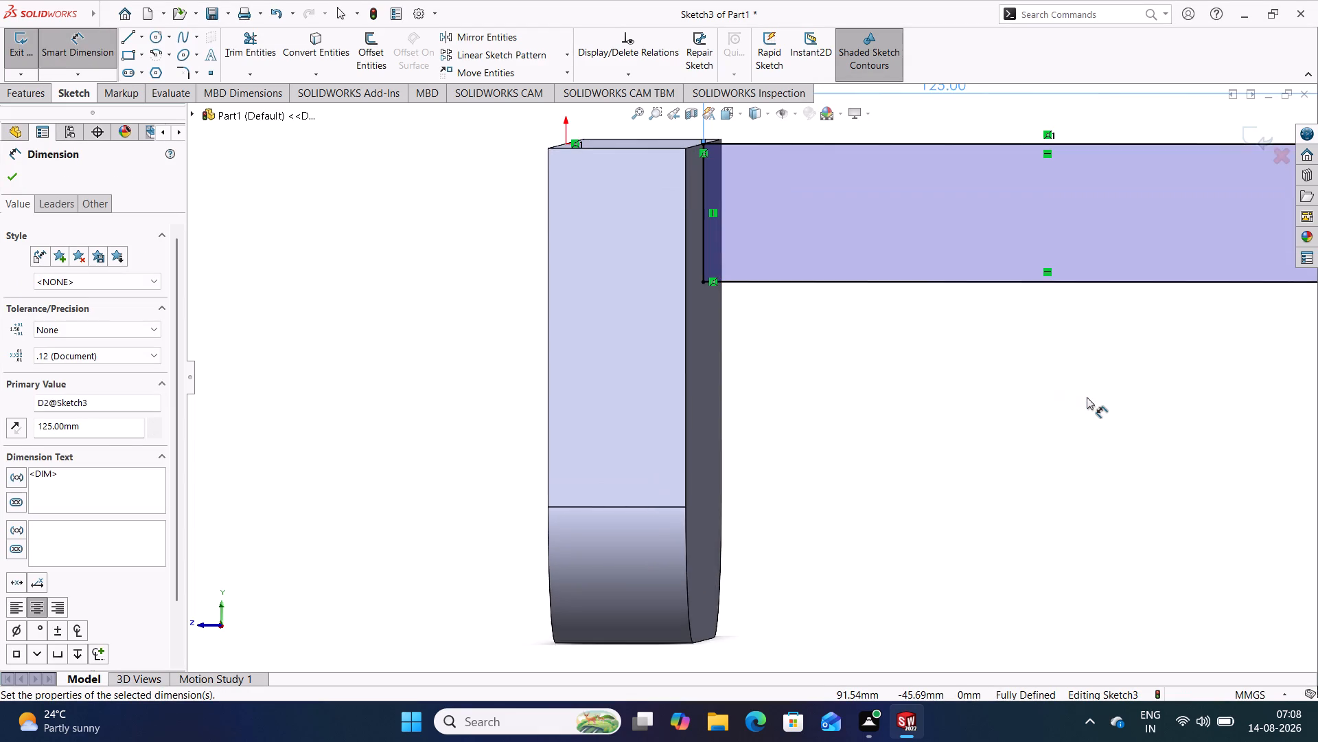
{"action": "scroll", "coordinate": [1087, 397], "scroll_direction": "up", "scroll_amount": 4}
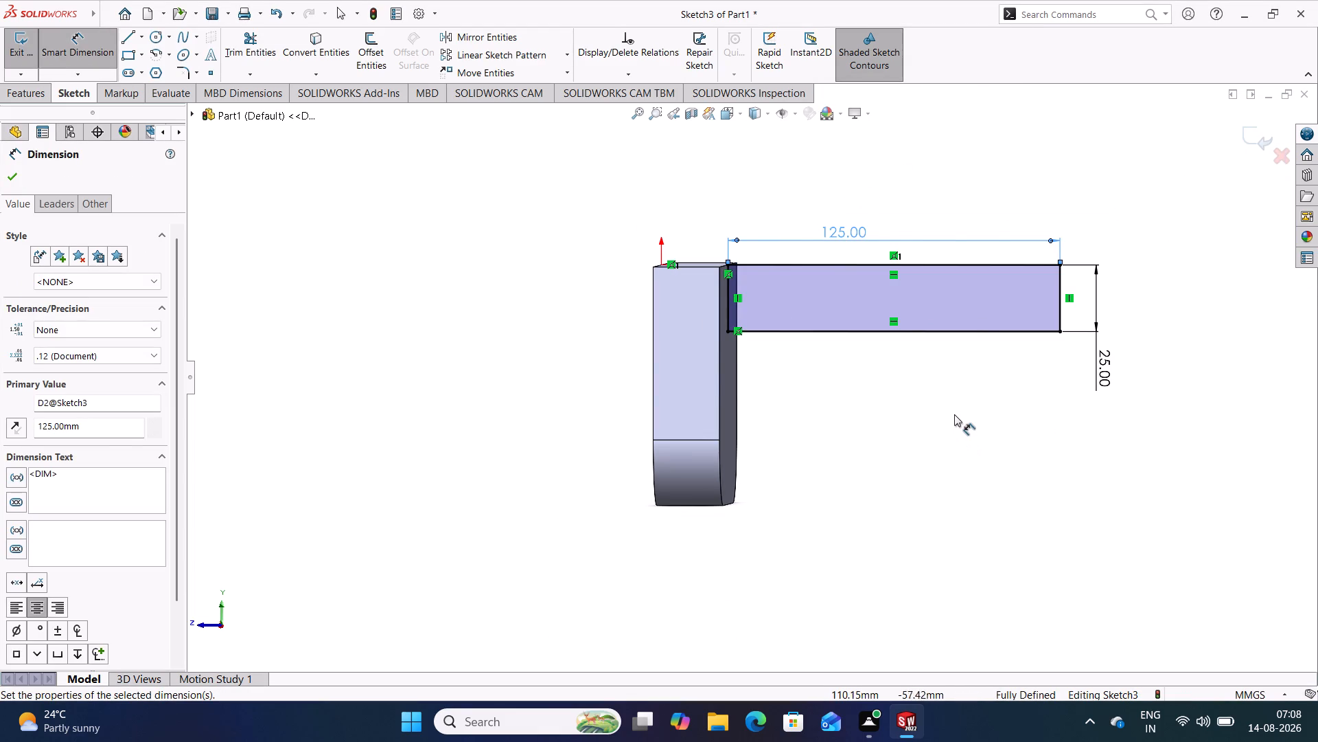
{"action": "key", "text": "ctrl+4"}
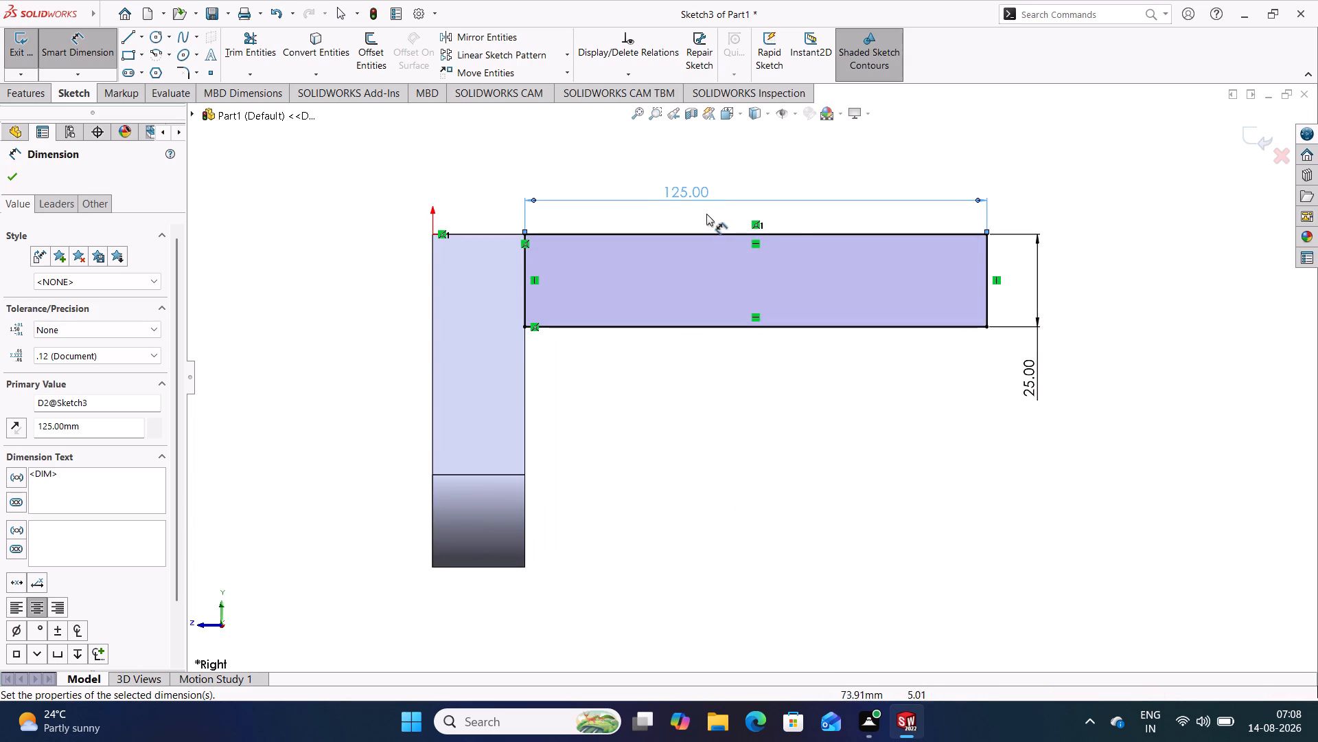
{"action": "left_click_drag", "start_coordinate": [676, 194], "coordinate": [730, 195]}
{"action": "left_click", "coordinate": [744, 427]}
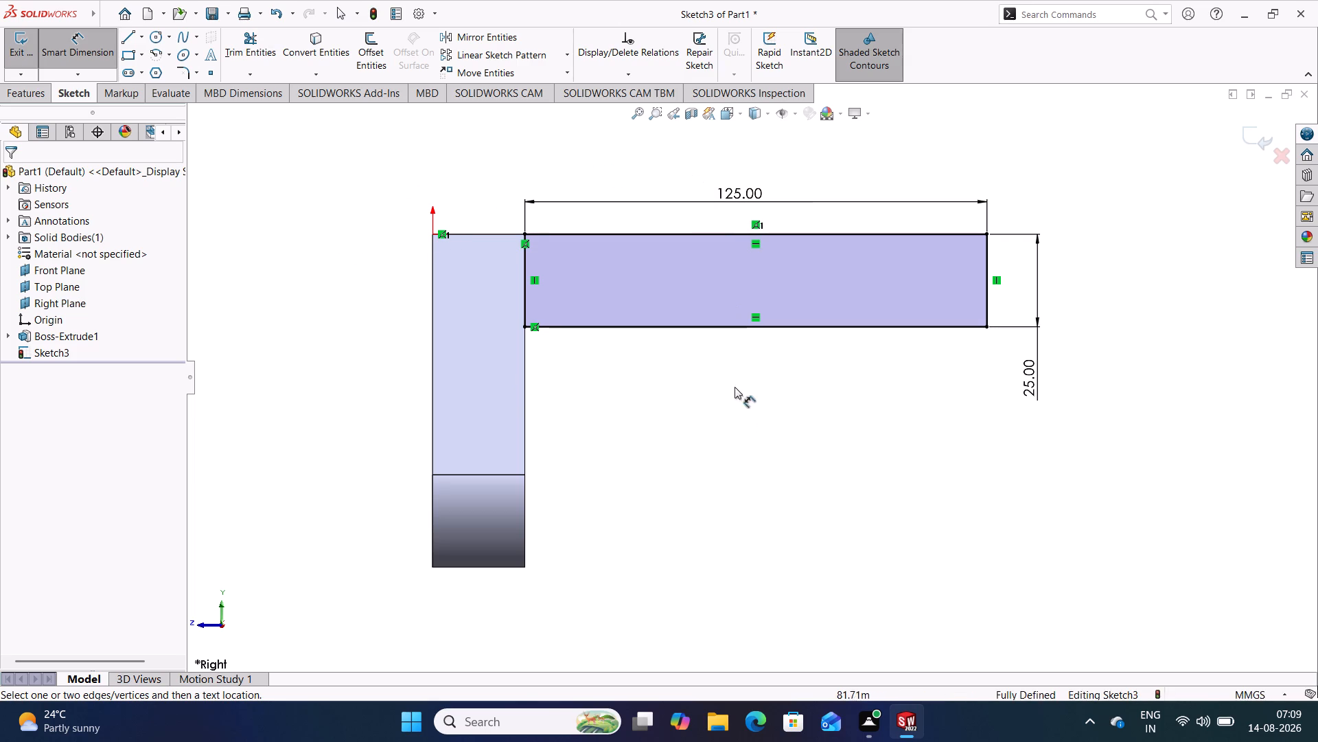
Set the rectangle's length dimension to 150 mm and exit the sketch.
{"action": "double_click", "coordinate": [728, 188]}
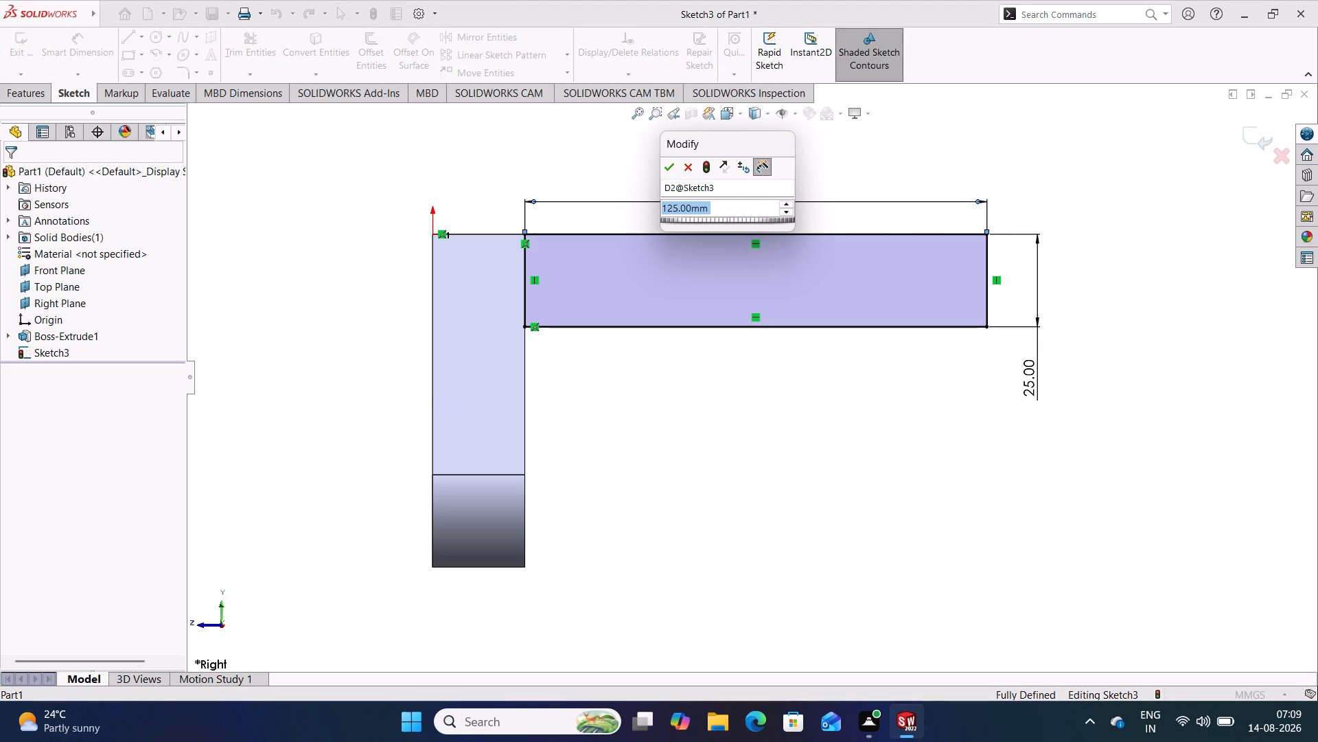
{"action": "type", "text": "15"}
{"action": "key", "text": "0"}
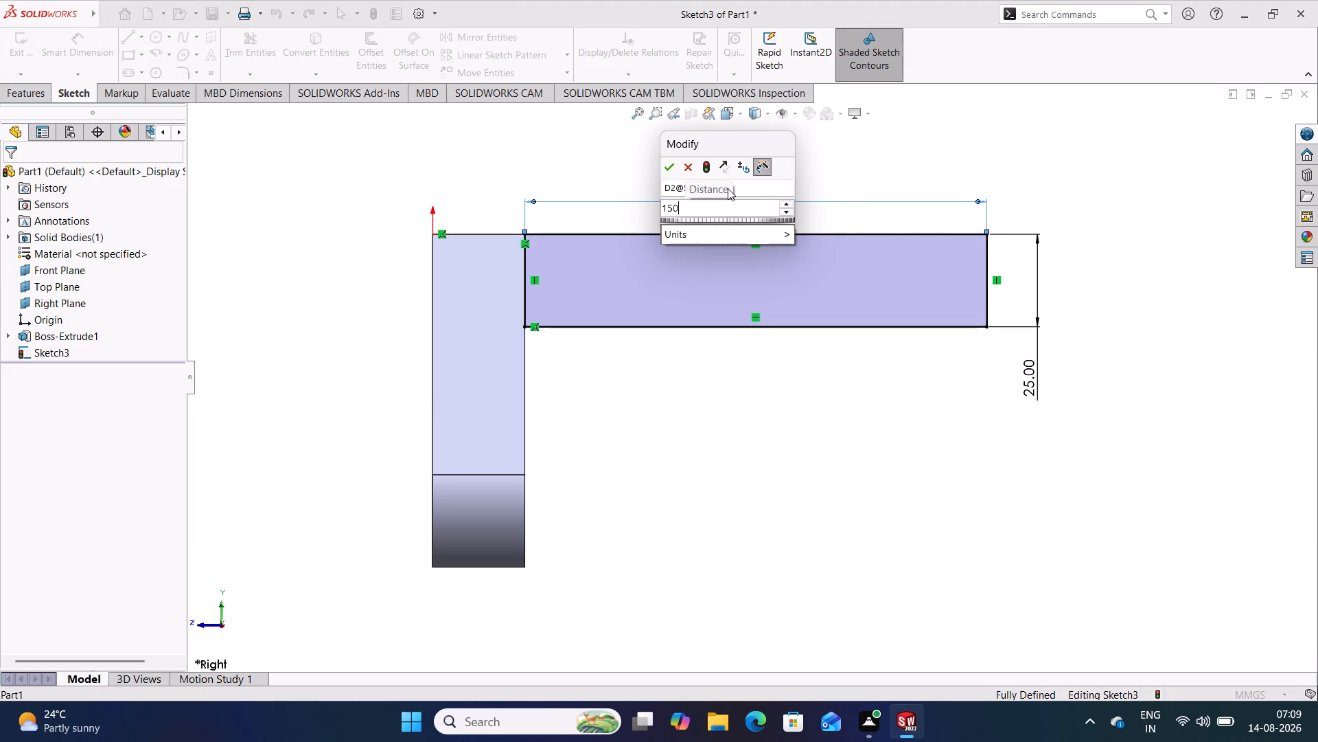
{"action": "key", "text": "Return"}
{"action": "left_click", "coordinate": [737, 485]}
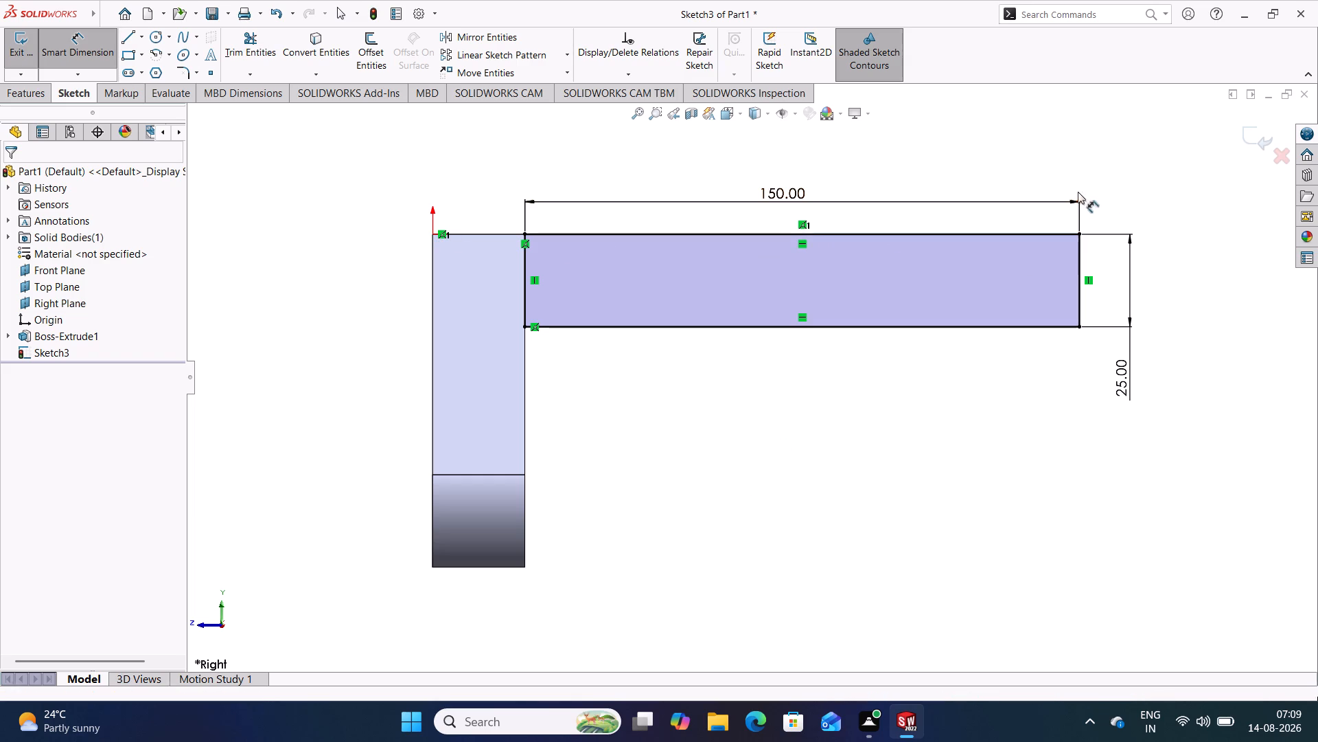
{"action": "left_click", "coordinate": [1260, 146]}
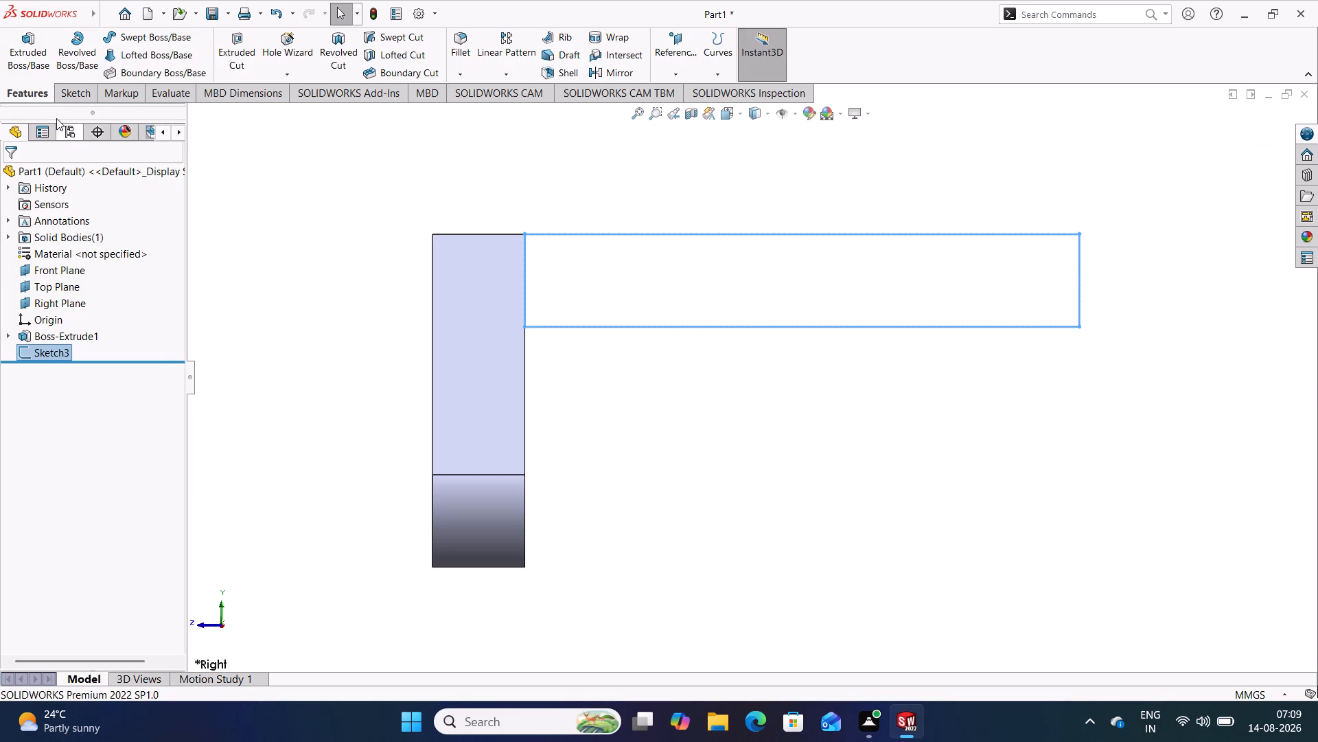
Extrude the flange rectangle as a boss with the Mid Plane end condition and a 120 mm depth, merged with the plate.
{"action": "left_click", "coordinate": [34, 59]}
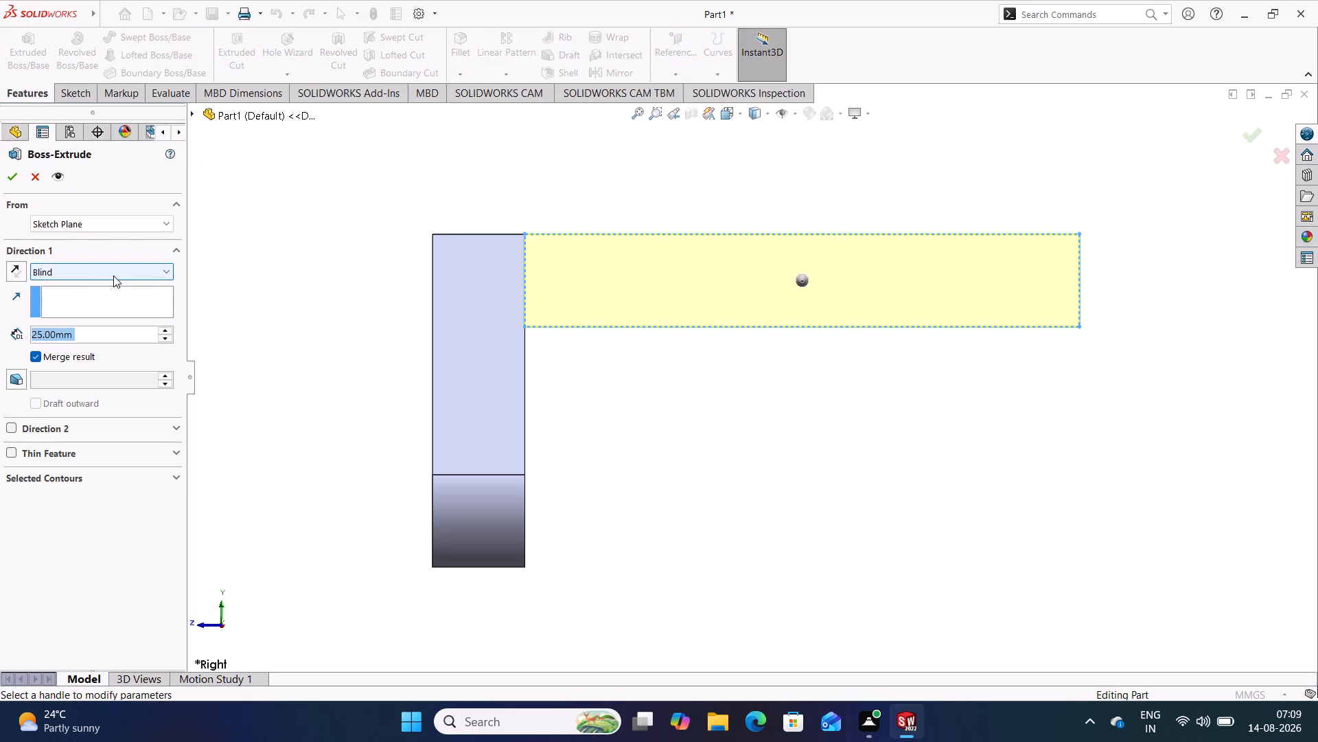
{"action": "left_click", "coordinate": [113, 276]}
{"action": "key", "text": "ctrl+7"}
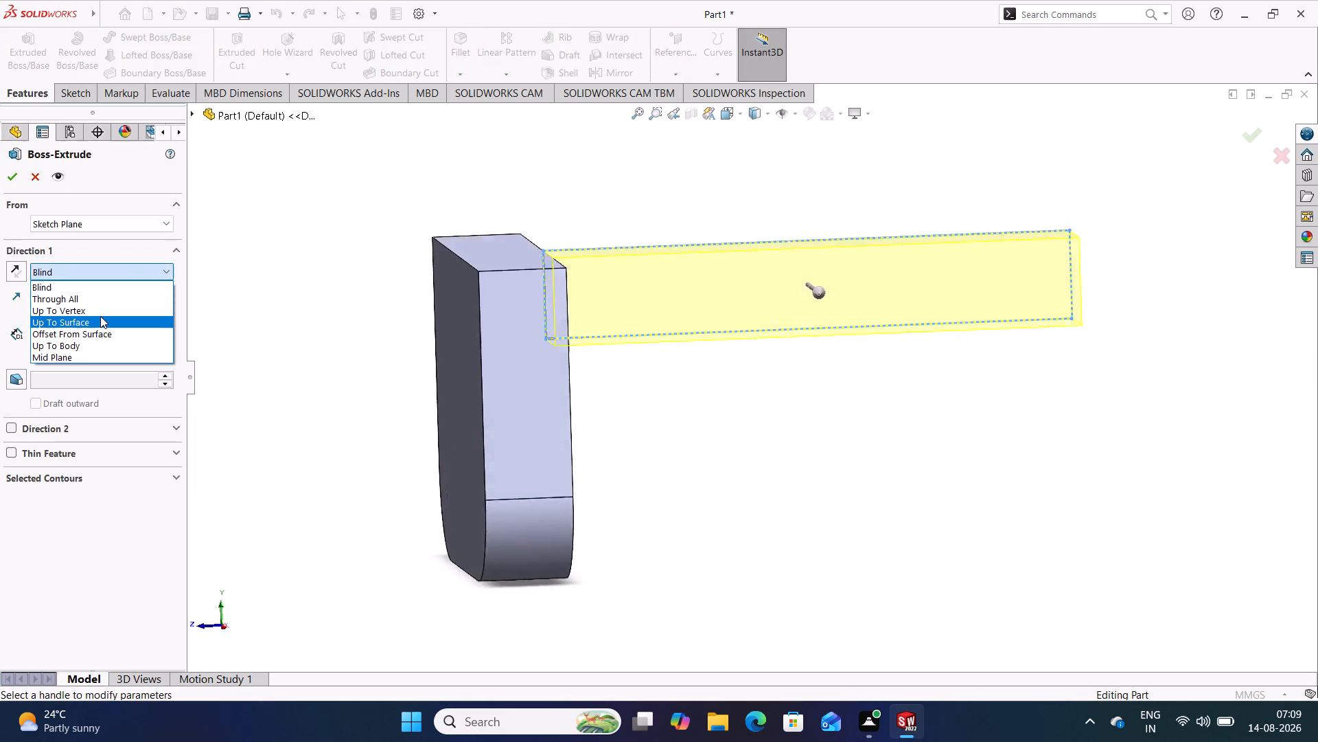
{"action": "left_click", "coordinate": [80, 357]}
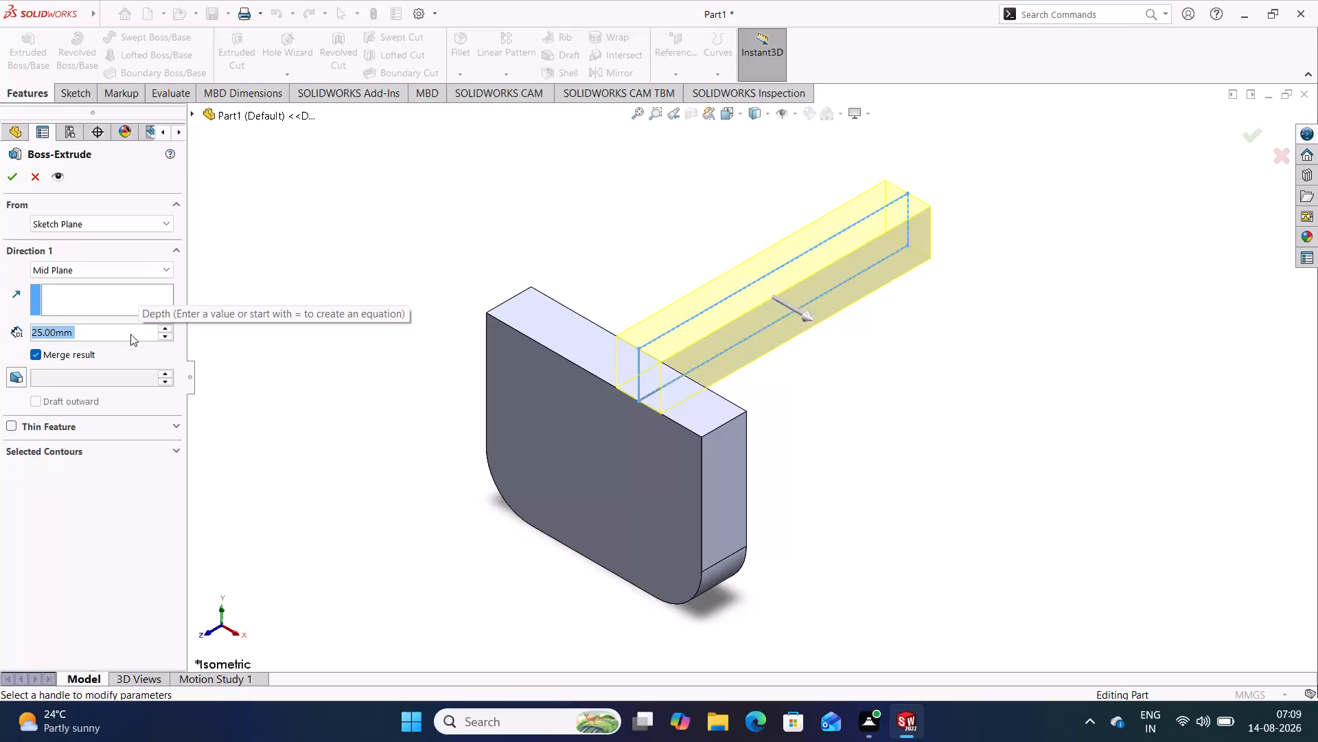
{"action": "type", "text": "60"}
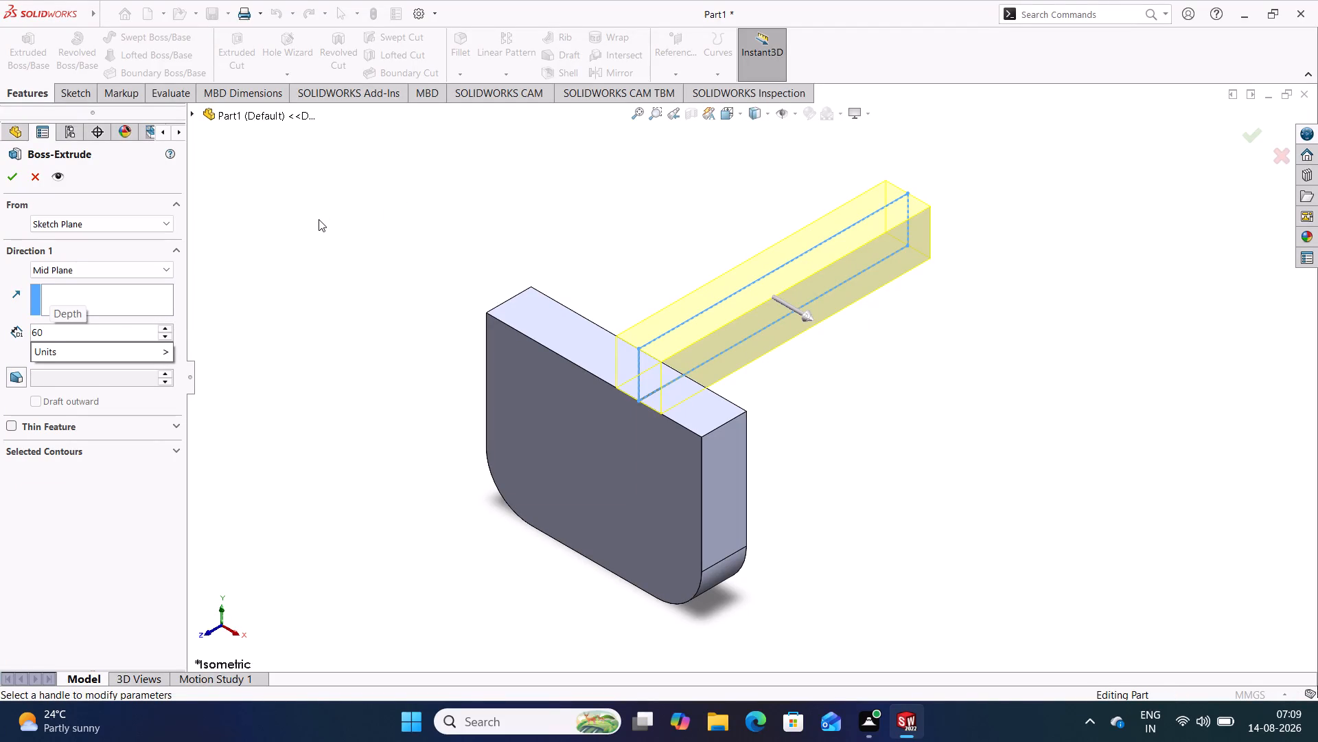
{"action": "left_click", "coordinate": [317, 219]}
{"action": "type", "text": "120"}
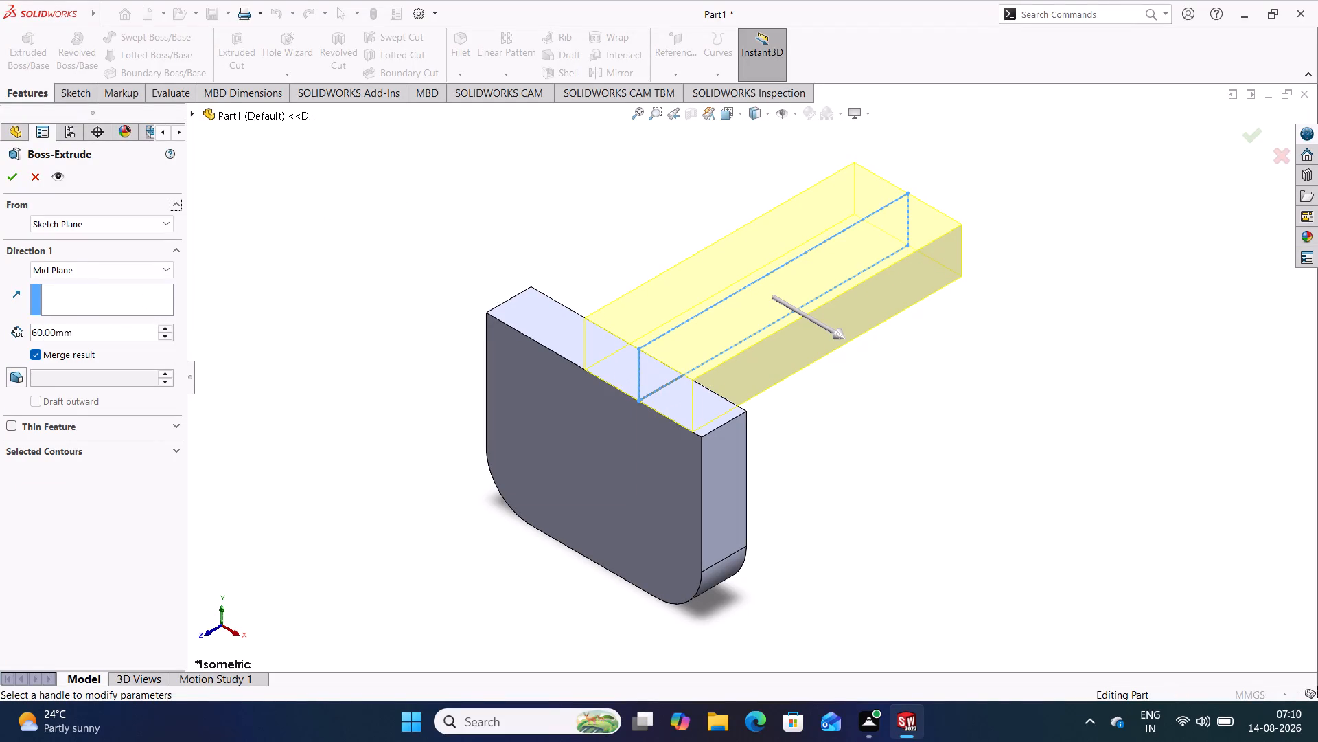
{"action": "left_click_drag", "start_coordinate": [102, 330], "coordinate": [0, 324]}
{"action": "type", "text": "120"}
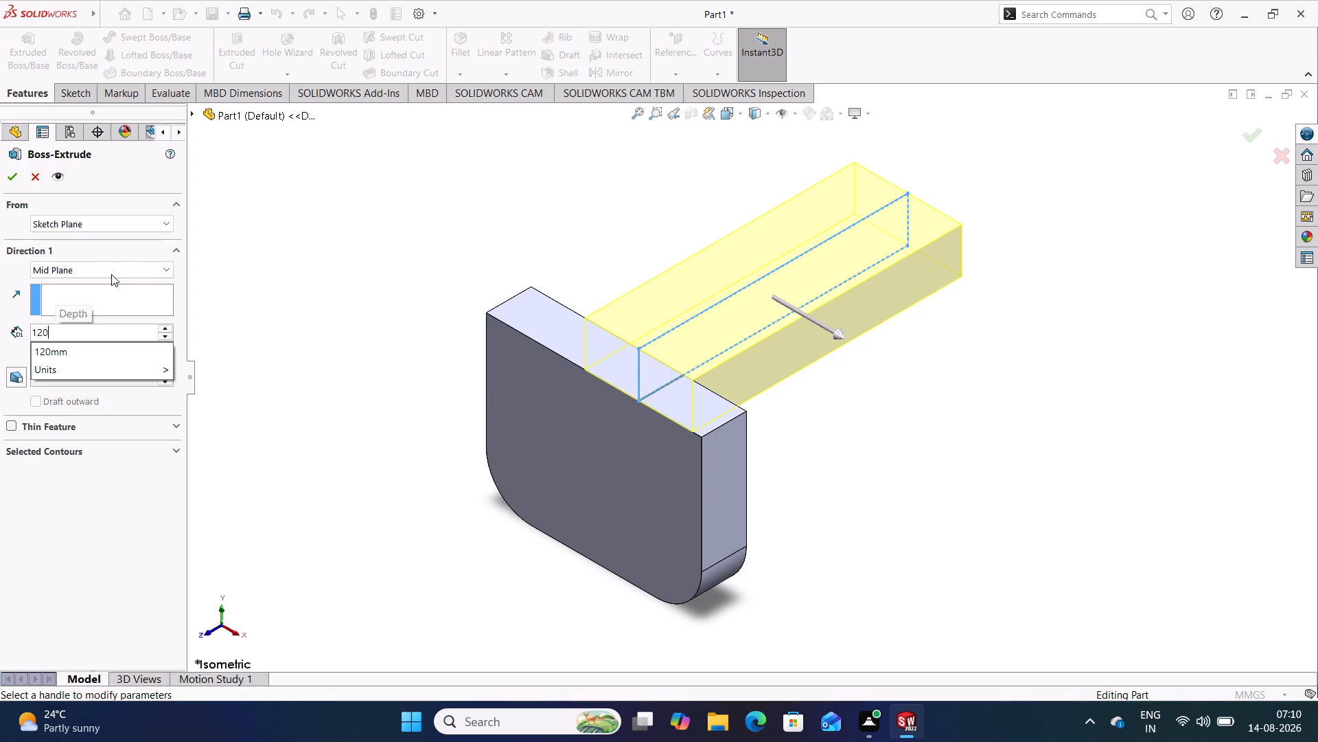
{"action": "left_click", "coordinate": [255, 275]}
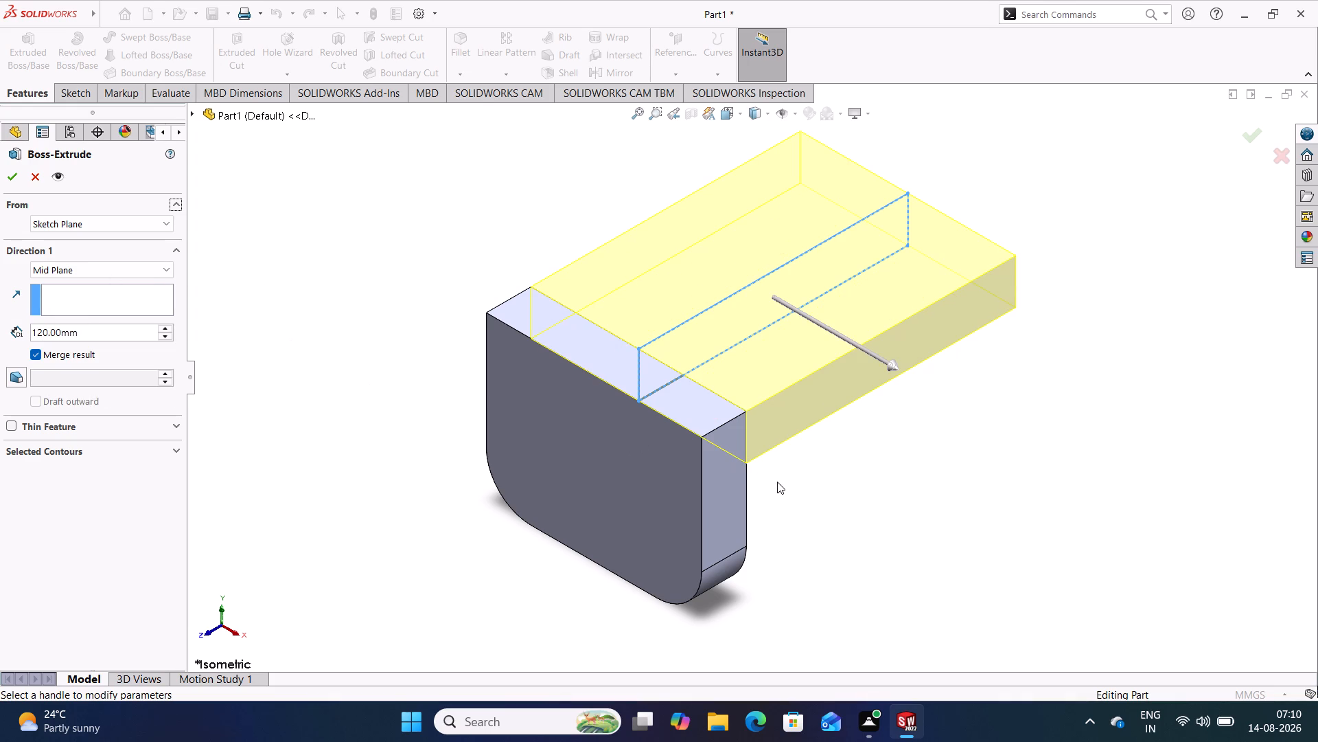
{"action": "key", "text": "Return"}
{"action": "left_click", "coordinate": [362, 323]}
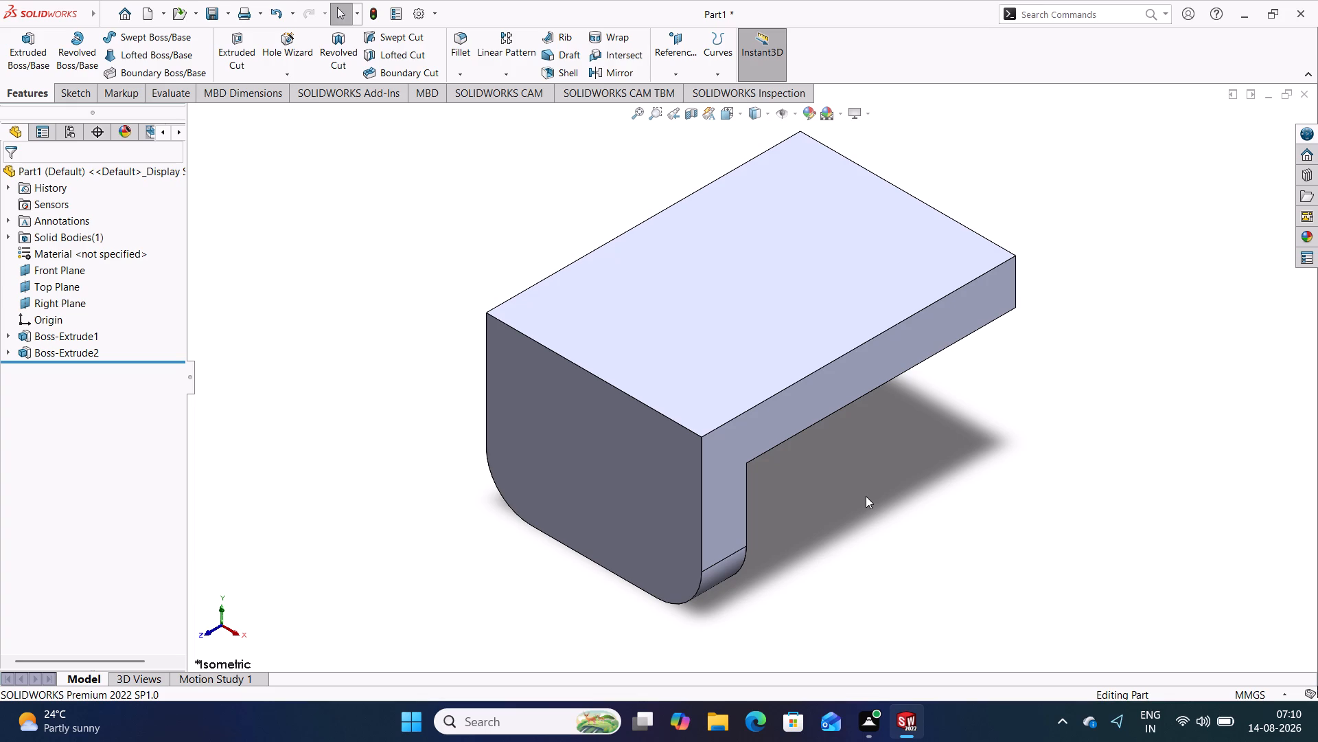
Open a new sketch on the plate's large rounded front face, seen square-on.
{"action": "left_click", "coordinate": [612, 493]}
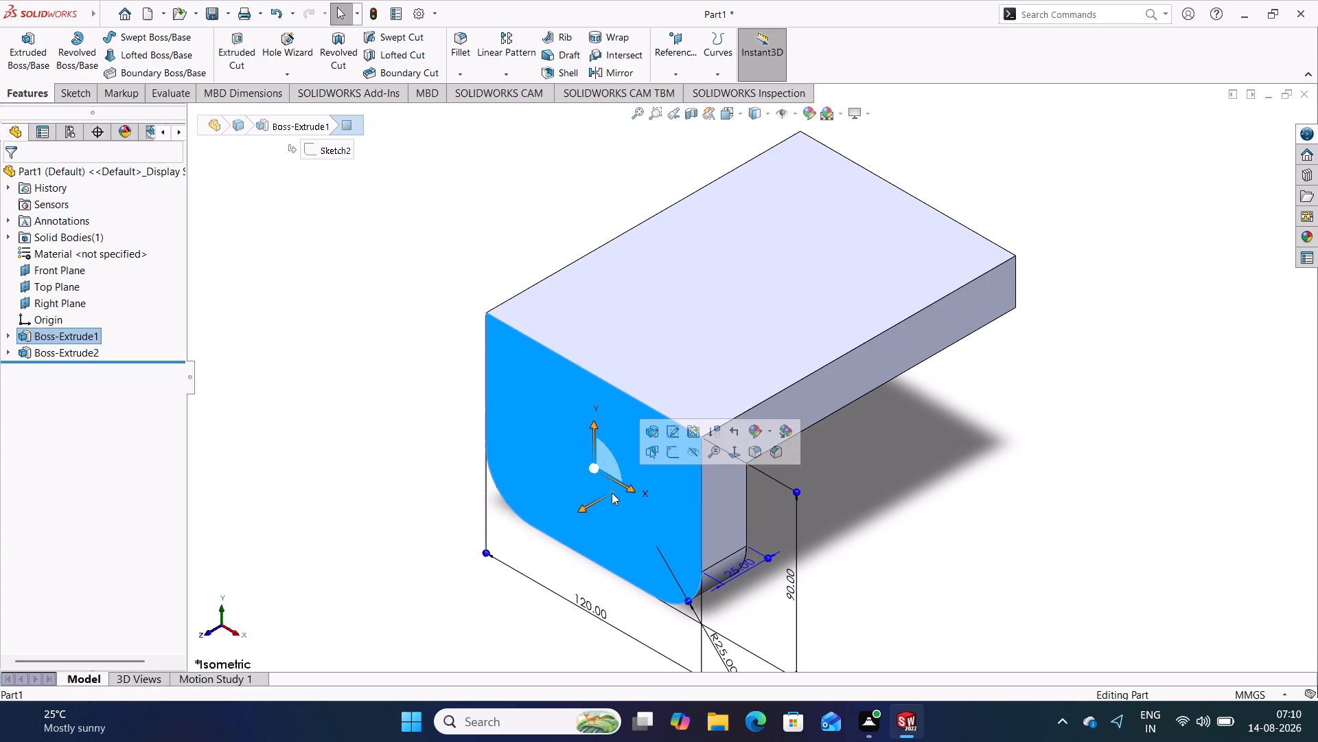
{"action": "left_click", "coordinate": [669, 451]}
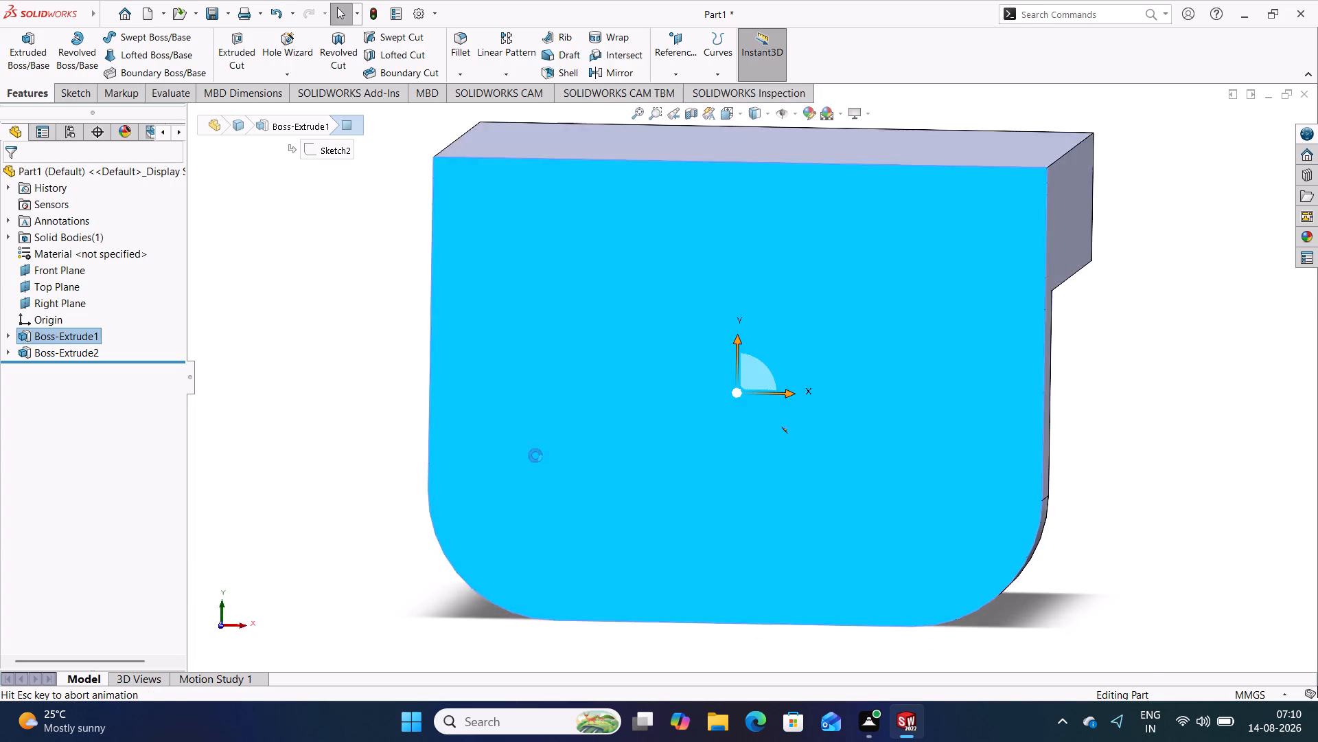
{"action": "left_click", "coordinate": [346, 349]}
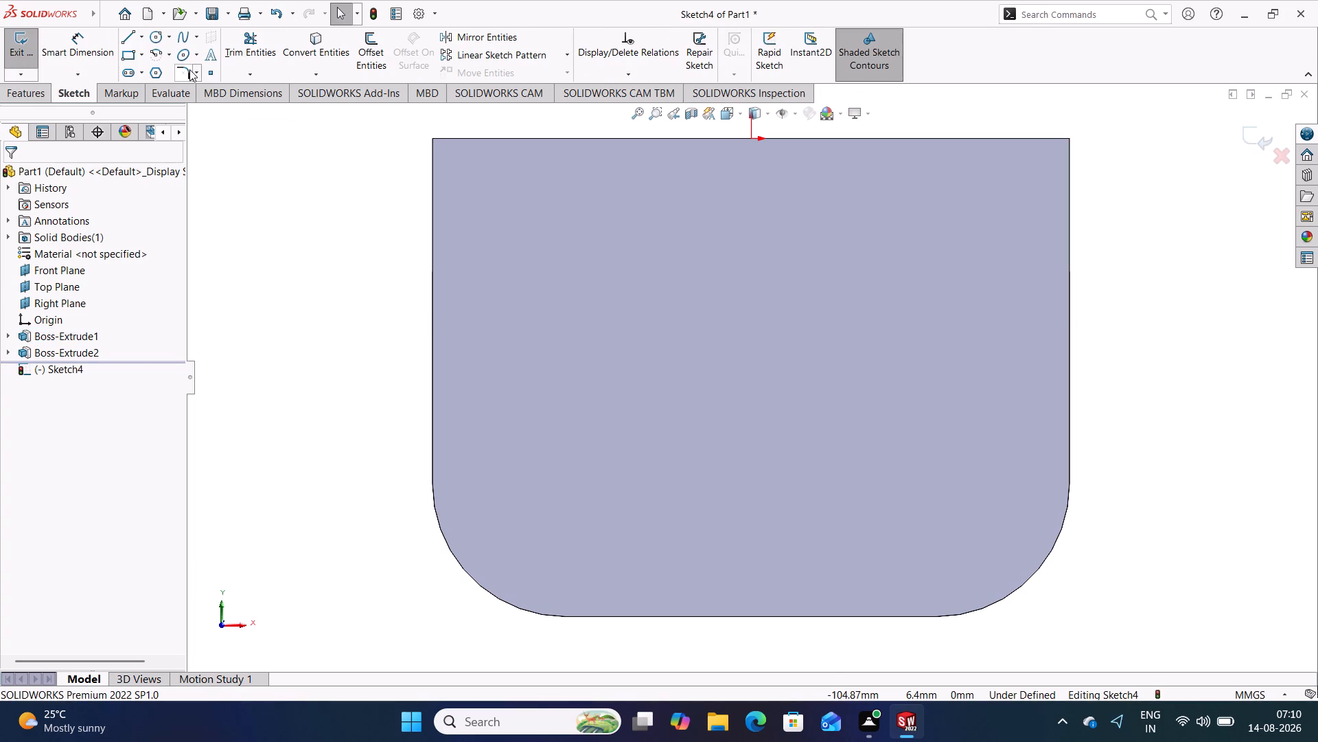
Sketch two circles near the plate's lower corners, the left with radius about 8.6 mm and the right about 10.4 mm.
{"action": "left_click", "coordinate": [154, 36]}
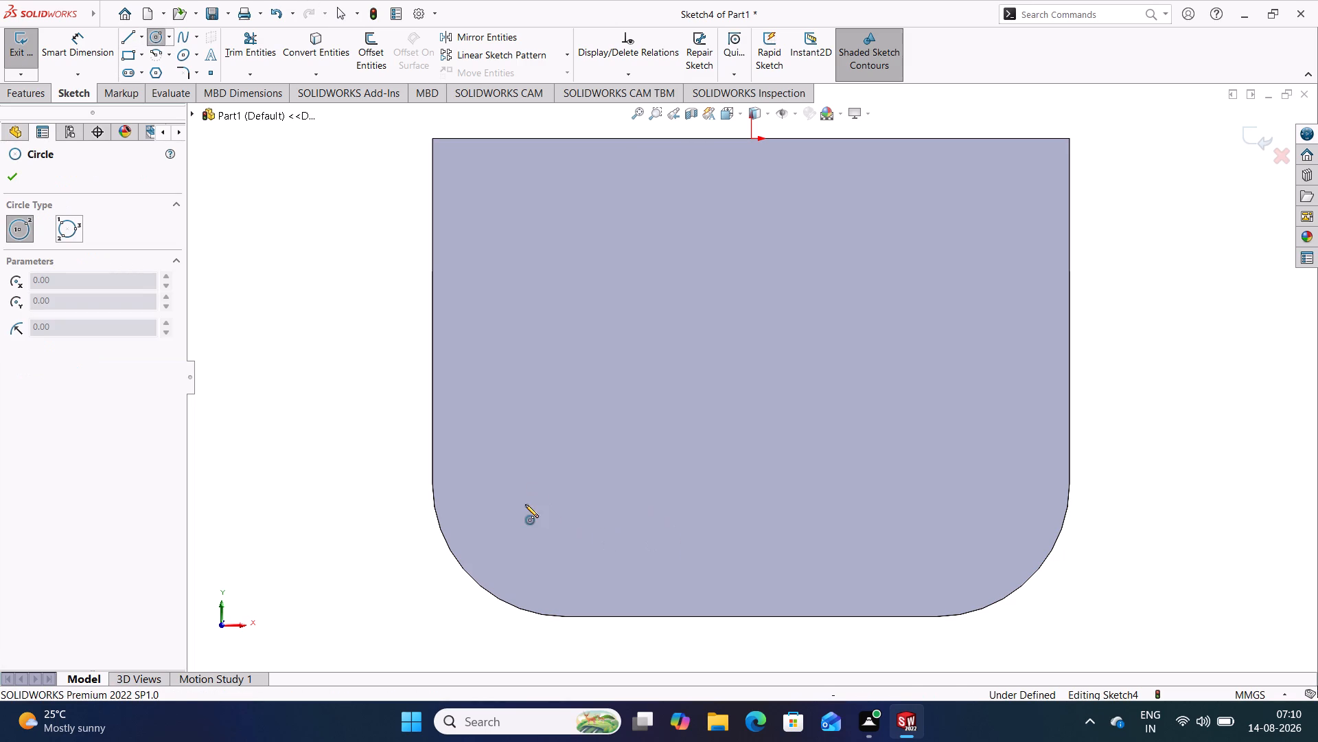
{"action": "left_click", "coordinate": [525, 508]}
{"action": "left_click", "coordinate": [560, 538]}
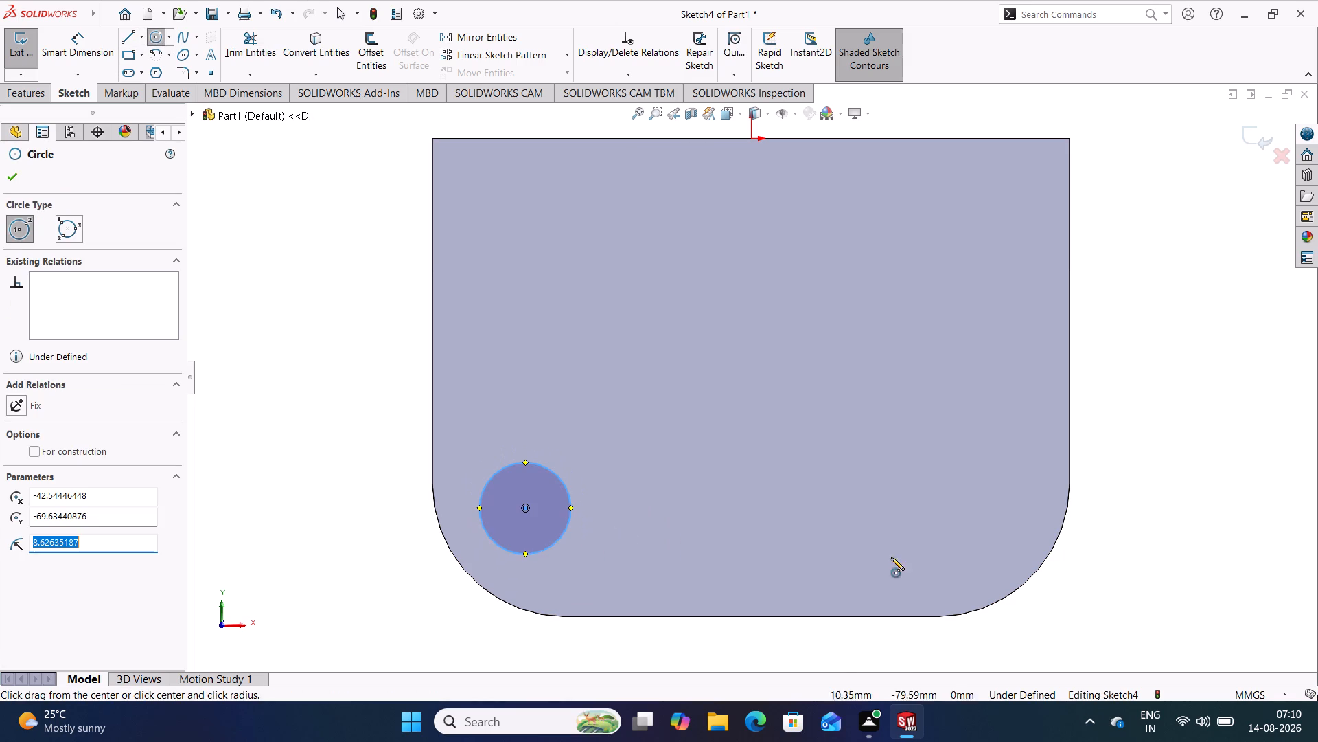
{"action": "left_click", "coordinate": [980, 513]}
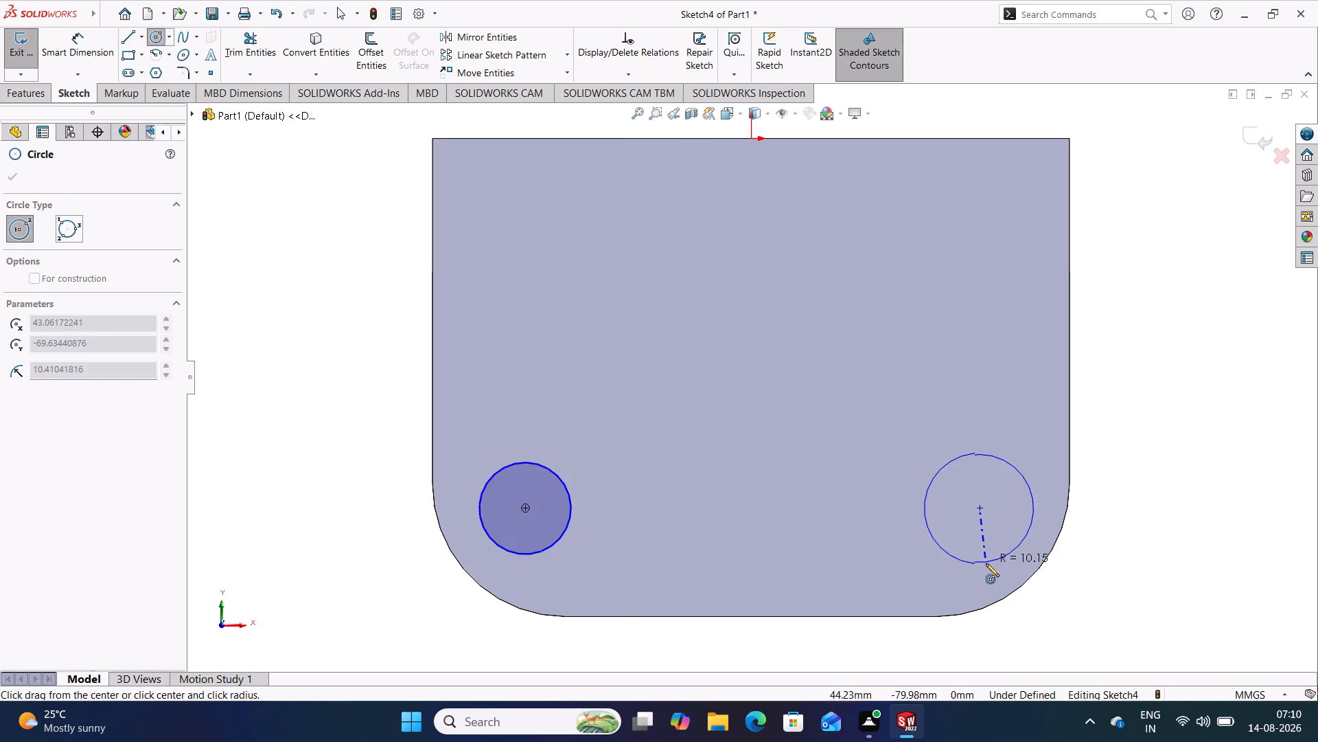
{"action": "left_click", "coordinate": [986, 563]}
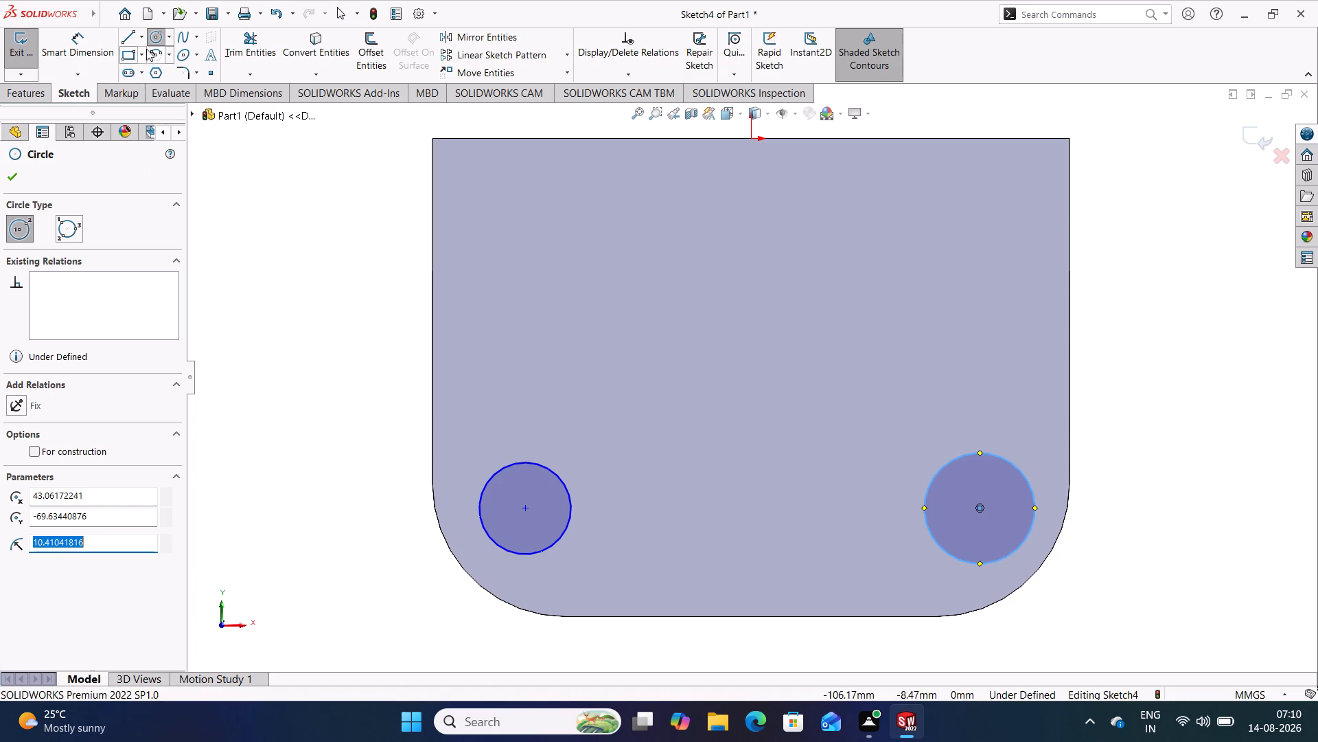
{"action": "left_click", "coordinate": [159, 40]}
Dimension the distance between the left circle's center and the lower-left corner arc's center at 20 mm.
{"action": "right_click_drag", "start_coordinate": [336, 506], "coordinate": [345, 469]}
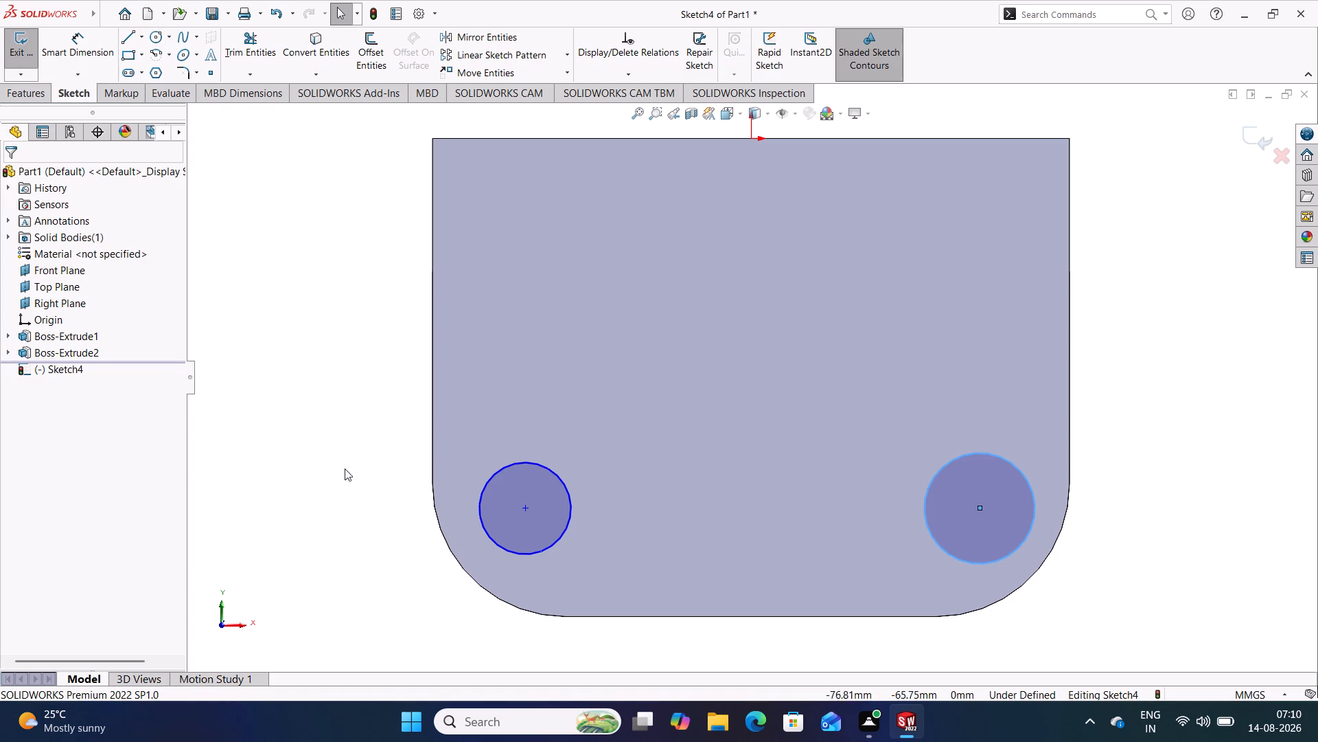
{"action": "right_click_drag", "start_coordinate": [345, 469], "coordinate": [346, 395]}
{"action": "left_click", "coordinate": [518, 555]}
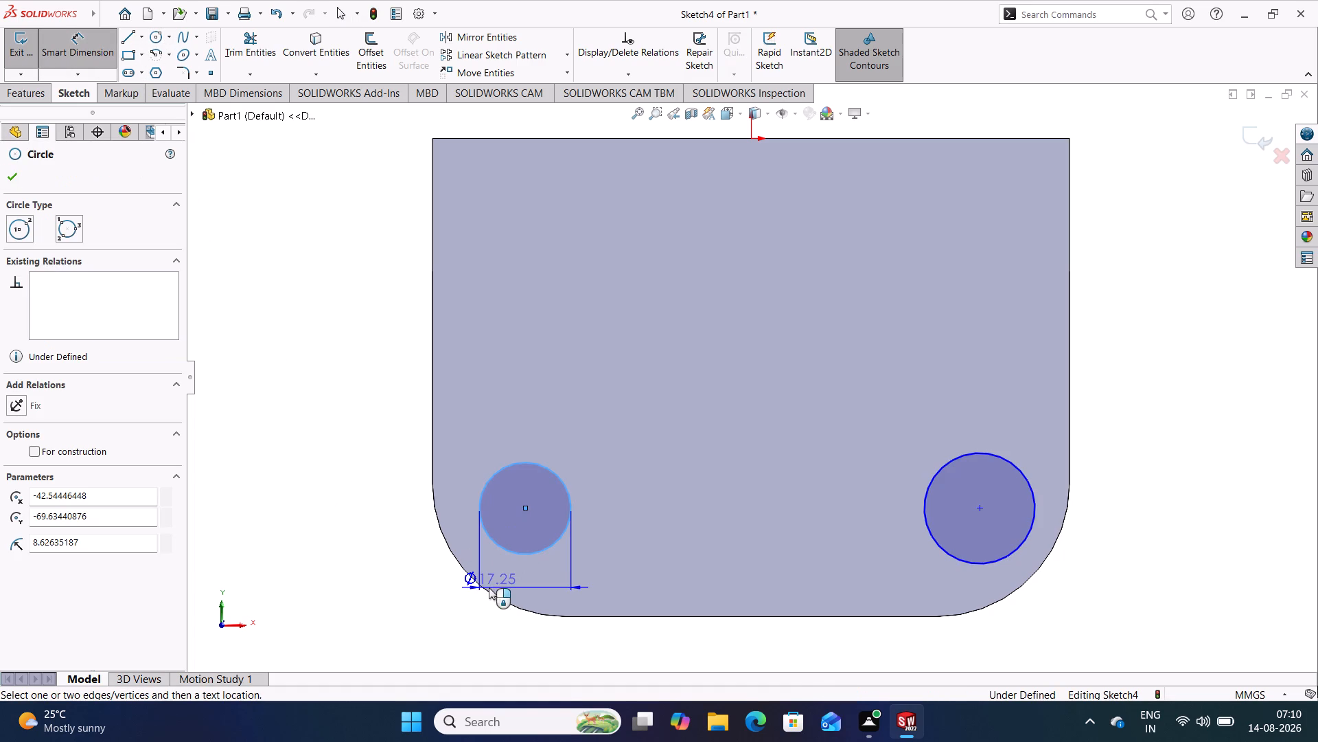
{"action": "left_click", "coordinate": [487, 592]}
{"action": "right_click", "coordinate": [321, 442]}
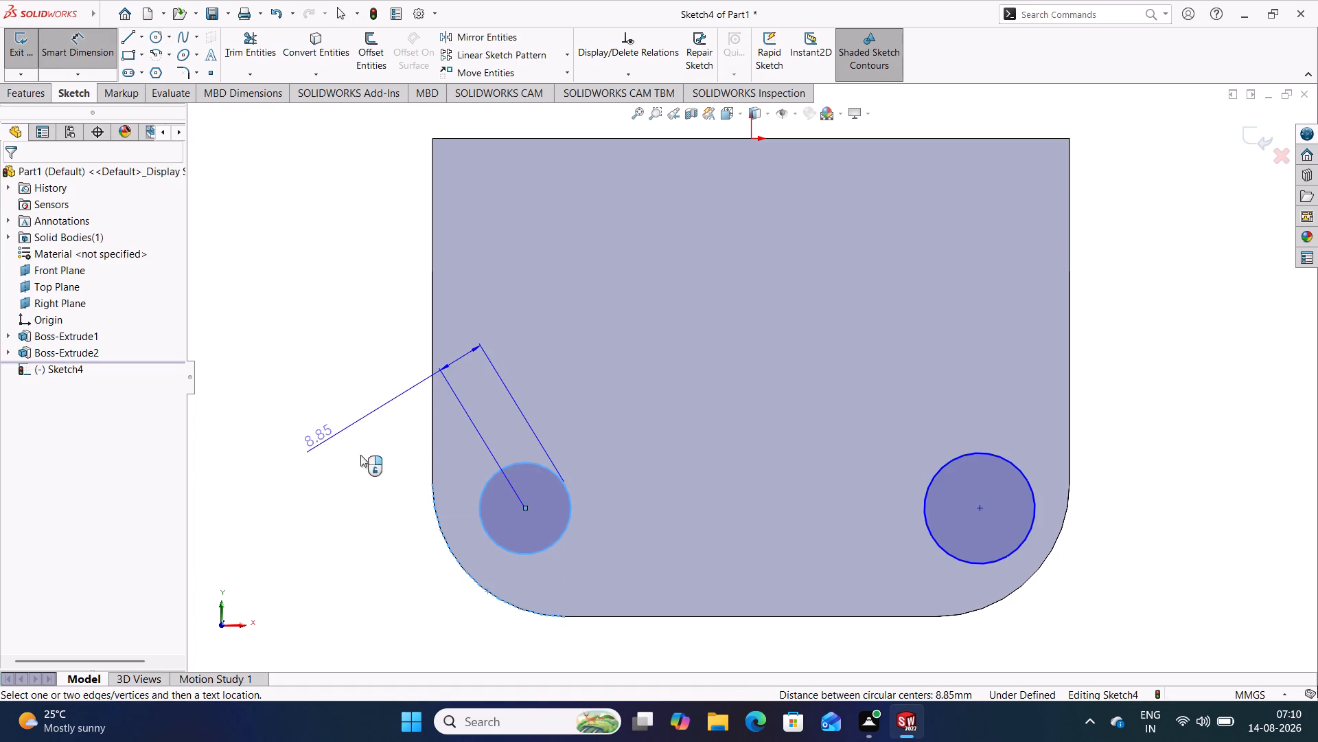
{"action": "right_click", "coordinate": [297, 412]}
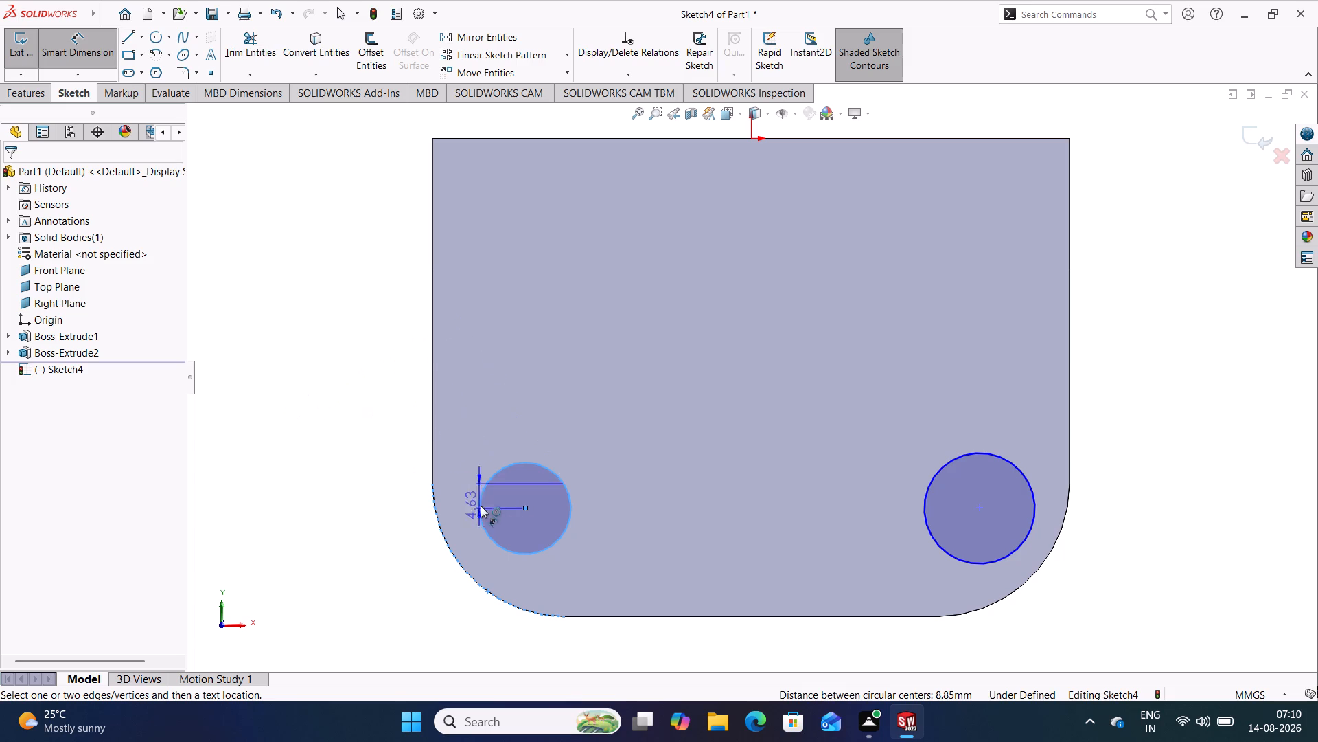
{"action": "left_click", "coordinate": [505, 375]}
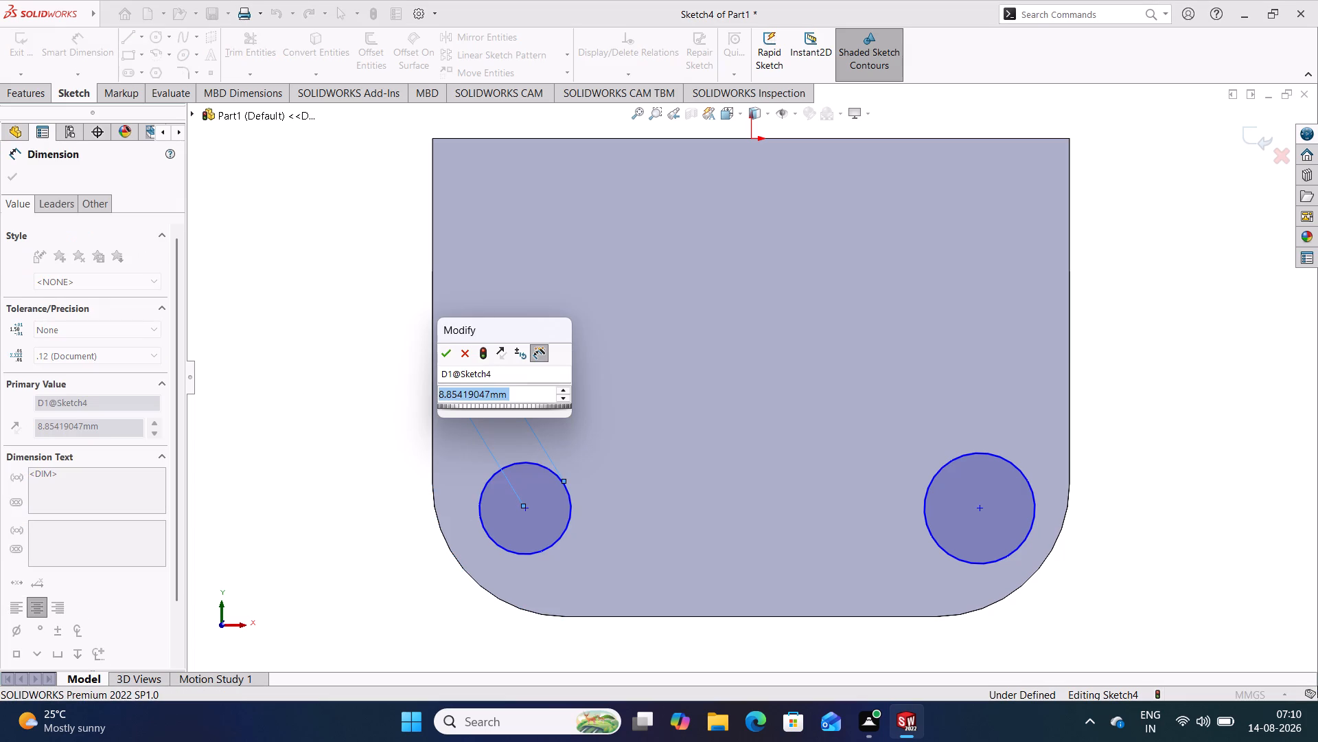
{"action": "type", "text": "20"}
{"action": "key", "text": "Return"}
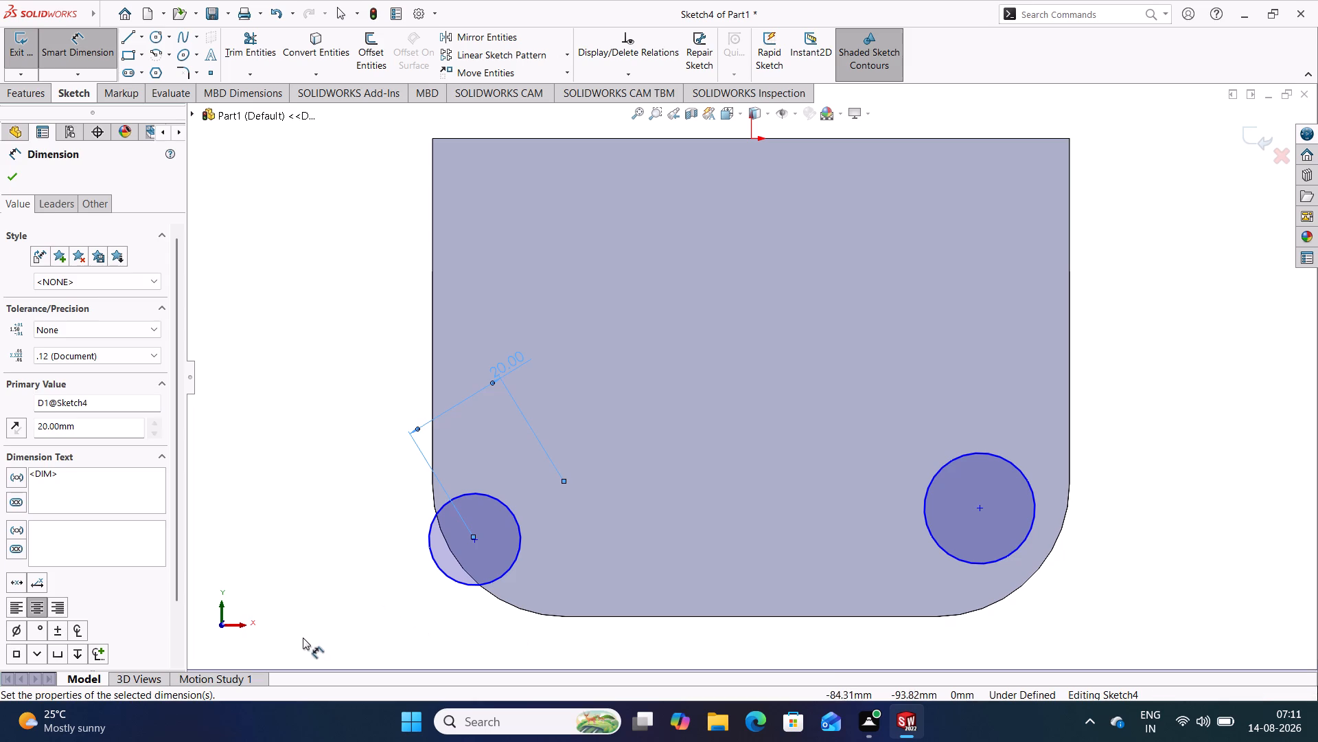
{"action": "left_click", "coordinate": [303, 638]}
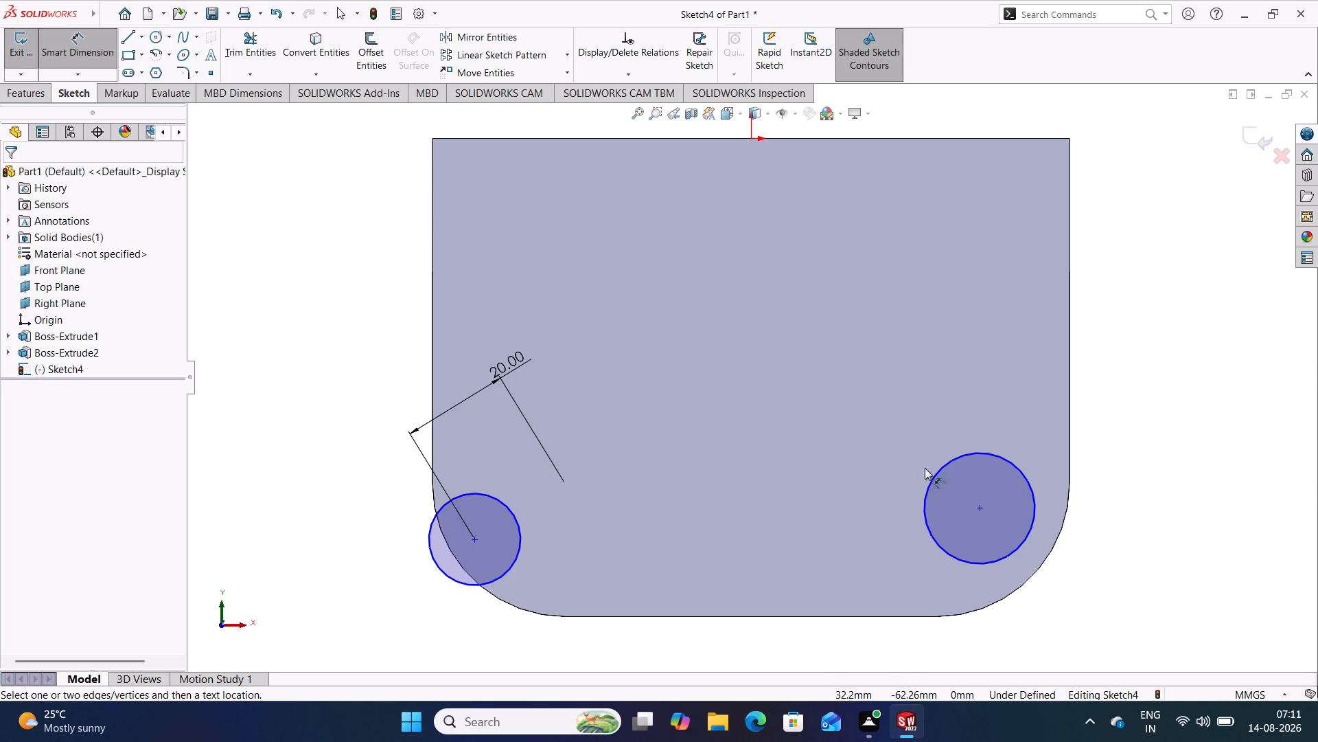
Dimension the right circle's diameter at 20 mm and leave the dimension tool.
{"action": "left_click", "coordinate": [939, 469]}
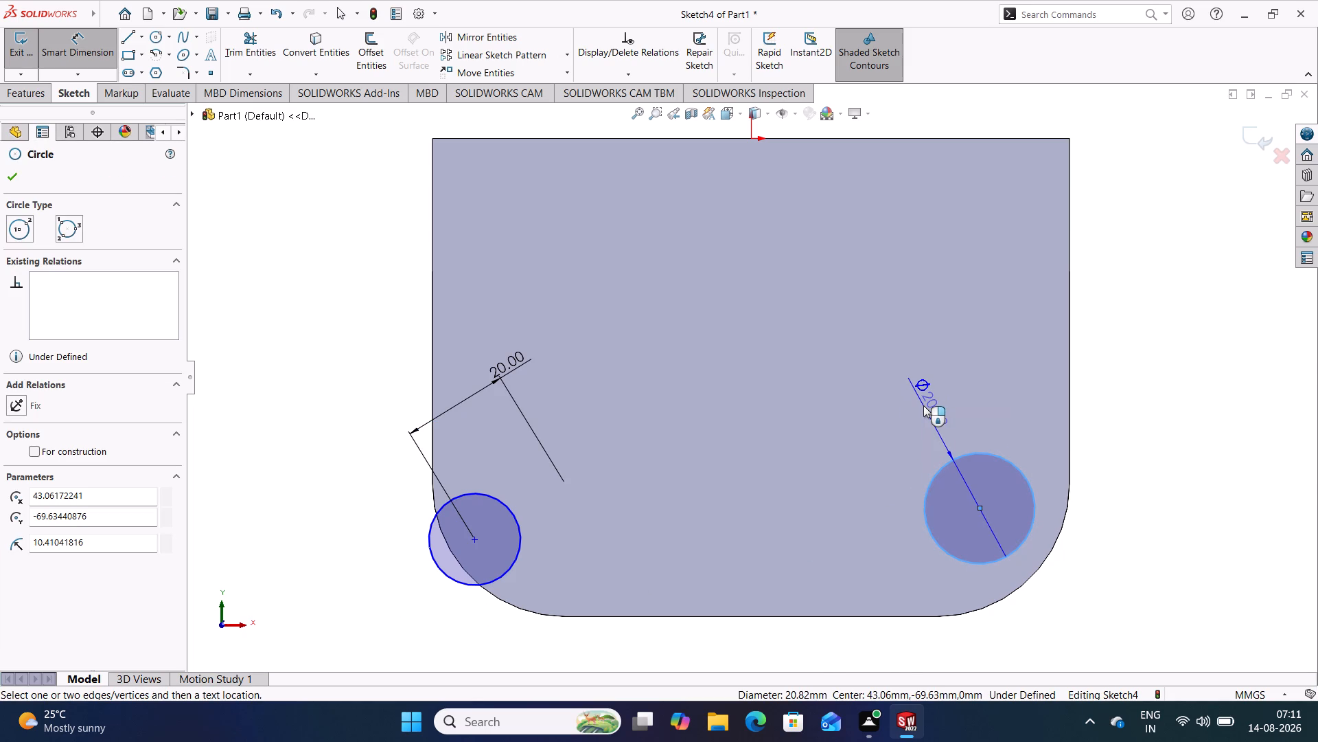
{"action": "left_click", "coordinate": [921, 405]}
{"action": "type", "text": "20"}
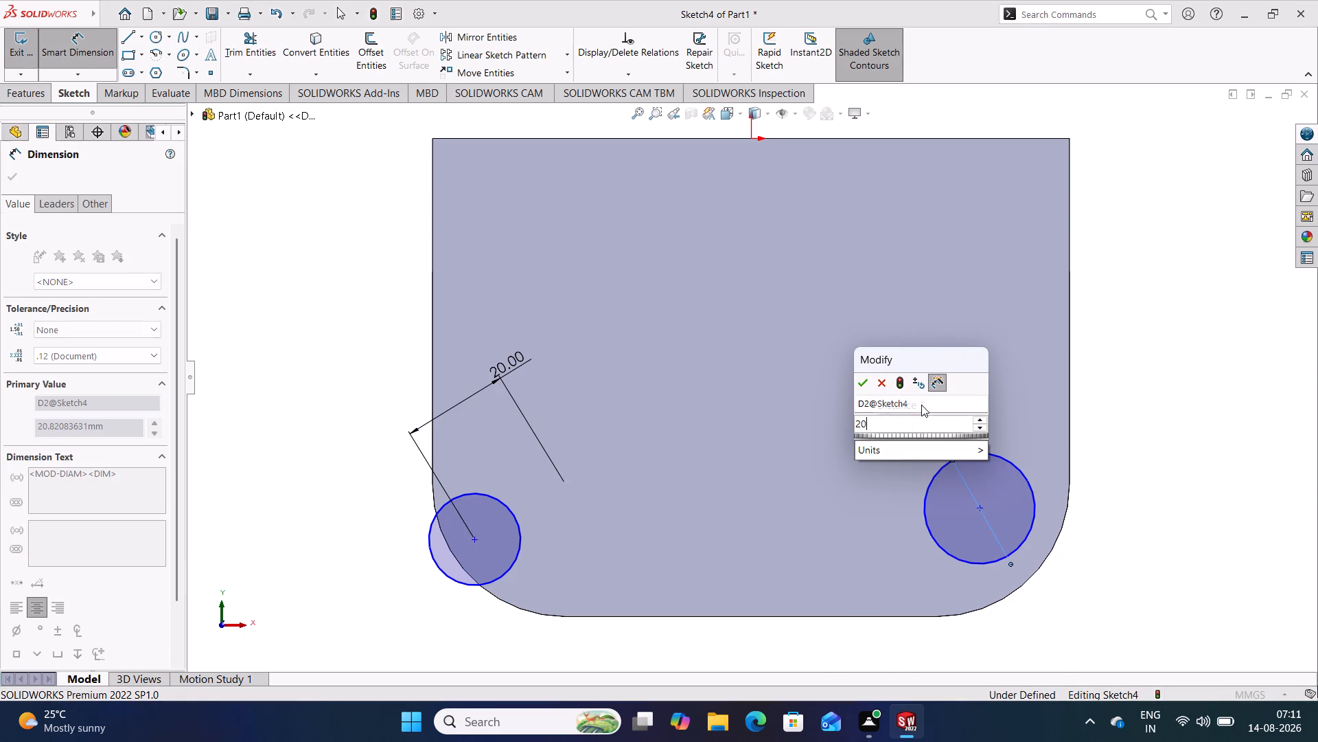
{"action": "key", "text": "Return"}
{"action": "left_click", "coordinate": [1165, 398]}
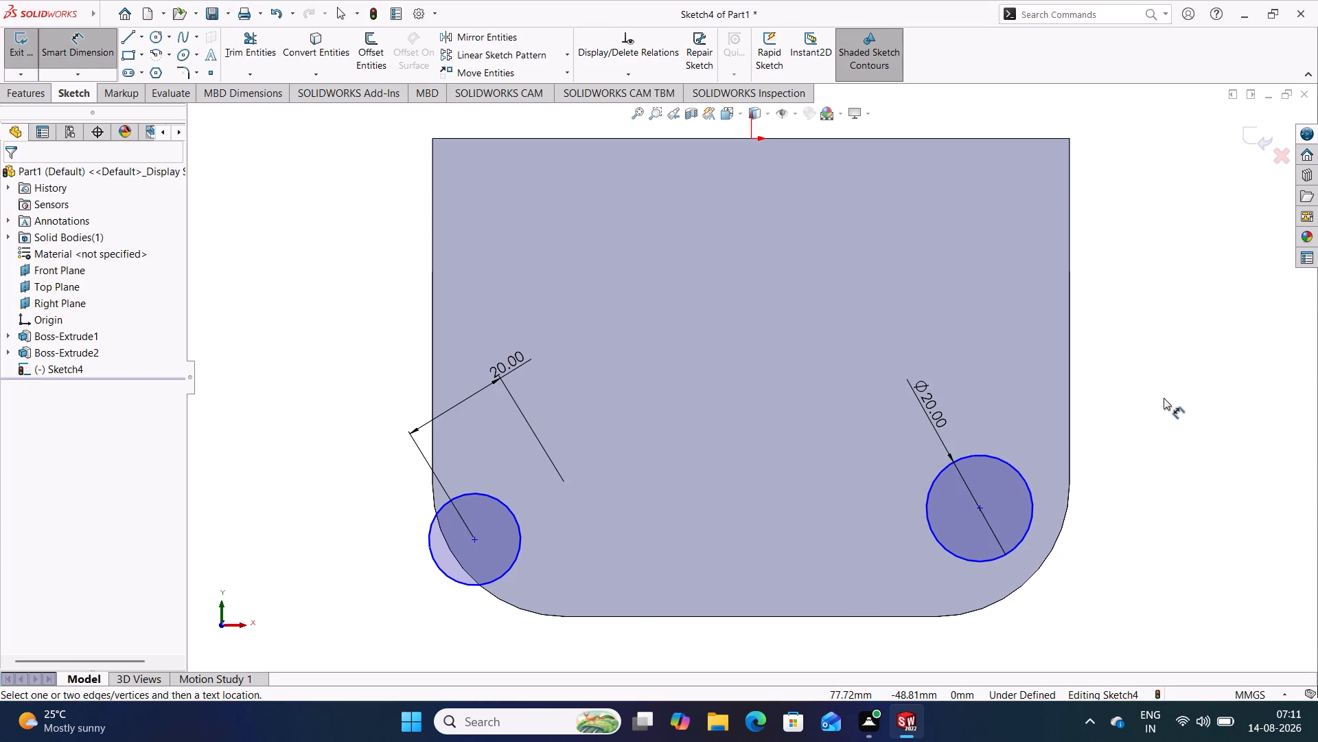
{"action": "right_click_drag", "start_coordinate": [1180, 489], "coordinate": [1167, 370]}
Make the right circle concentric with the plate's lower-right rounded corner edge.
{"action": "left_click", "coordinate": [1032, 499]}
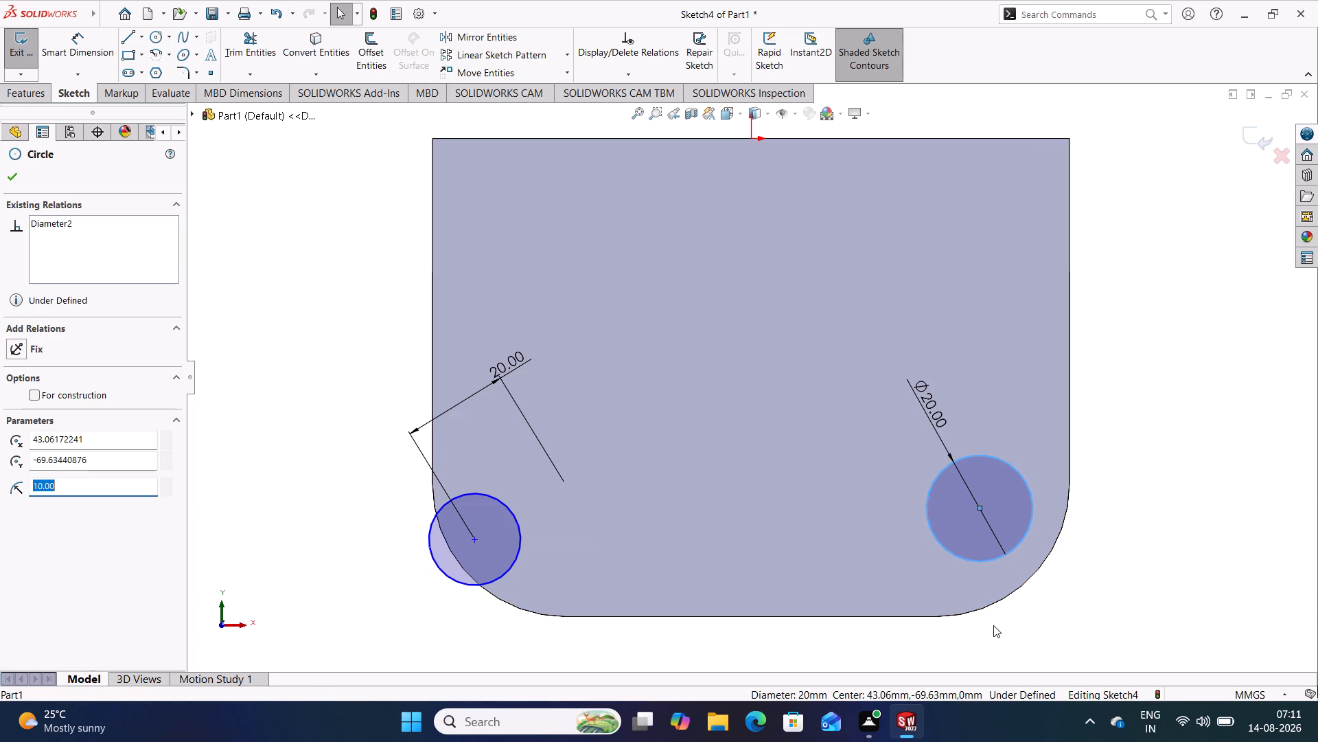
{"action": "left_click", "coordinate": [1014, 589], "text": "ctrl"}
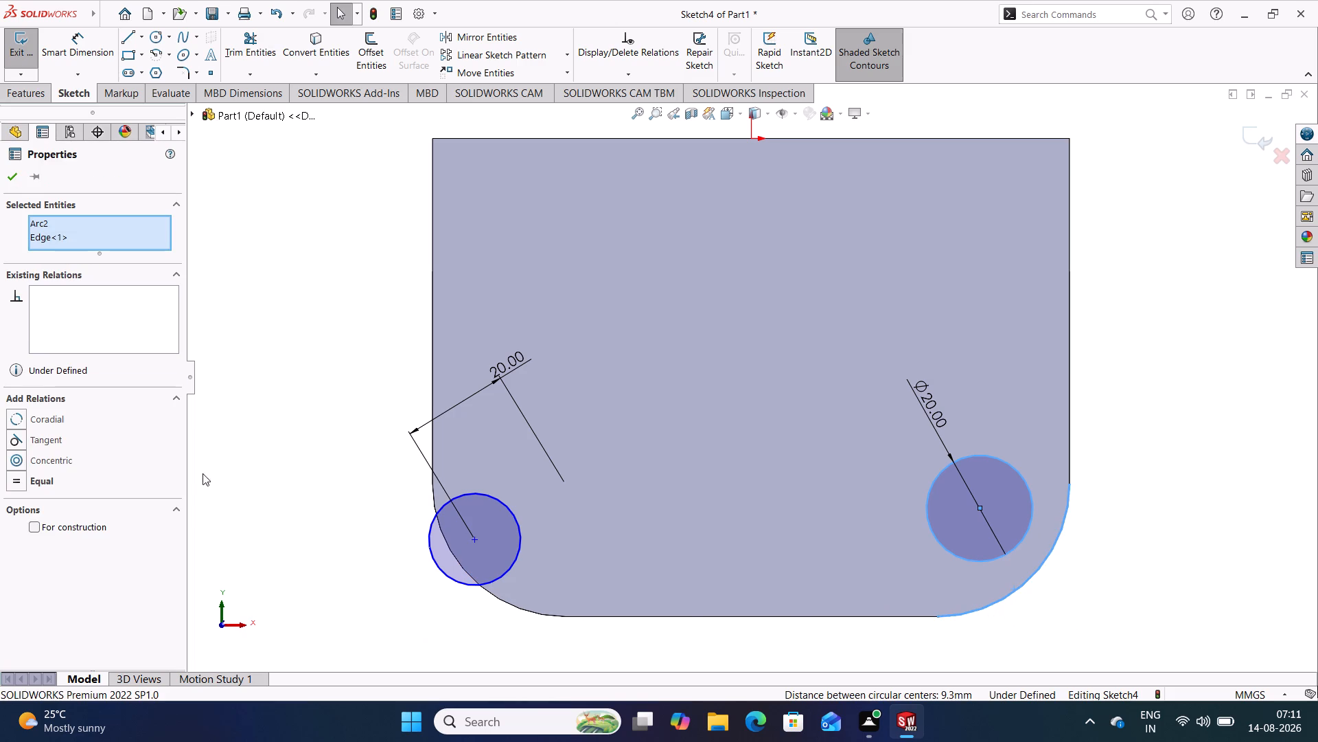
{"action": "left_click", "coordinate": [62, 460]}
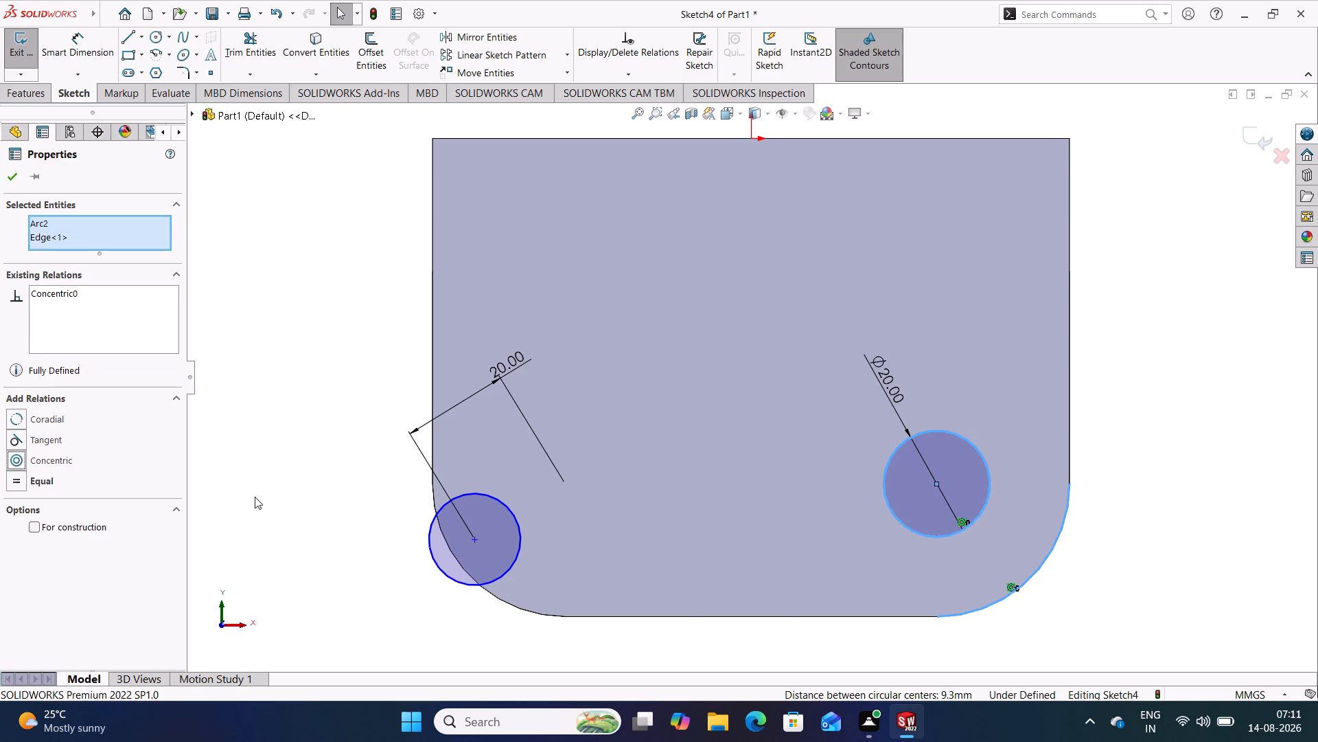
{"action": "left_click", "coordinate": [273, 479]}
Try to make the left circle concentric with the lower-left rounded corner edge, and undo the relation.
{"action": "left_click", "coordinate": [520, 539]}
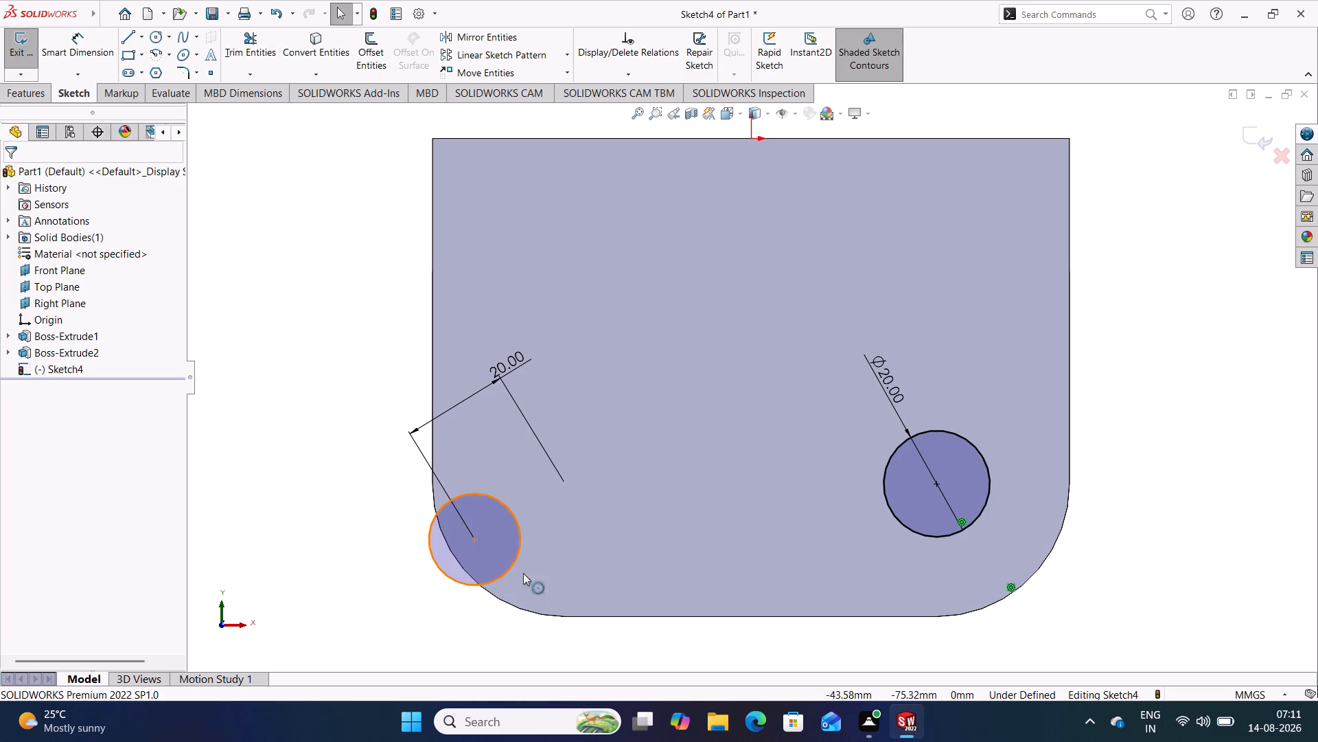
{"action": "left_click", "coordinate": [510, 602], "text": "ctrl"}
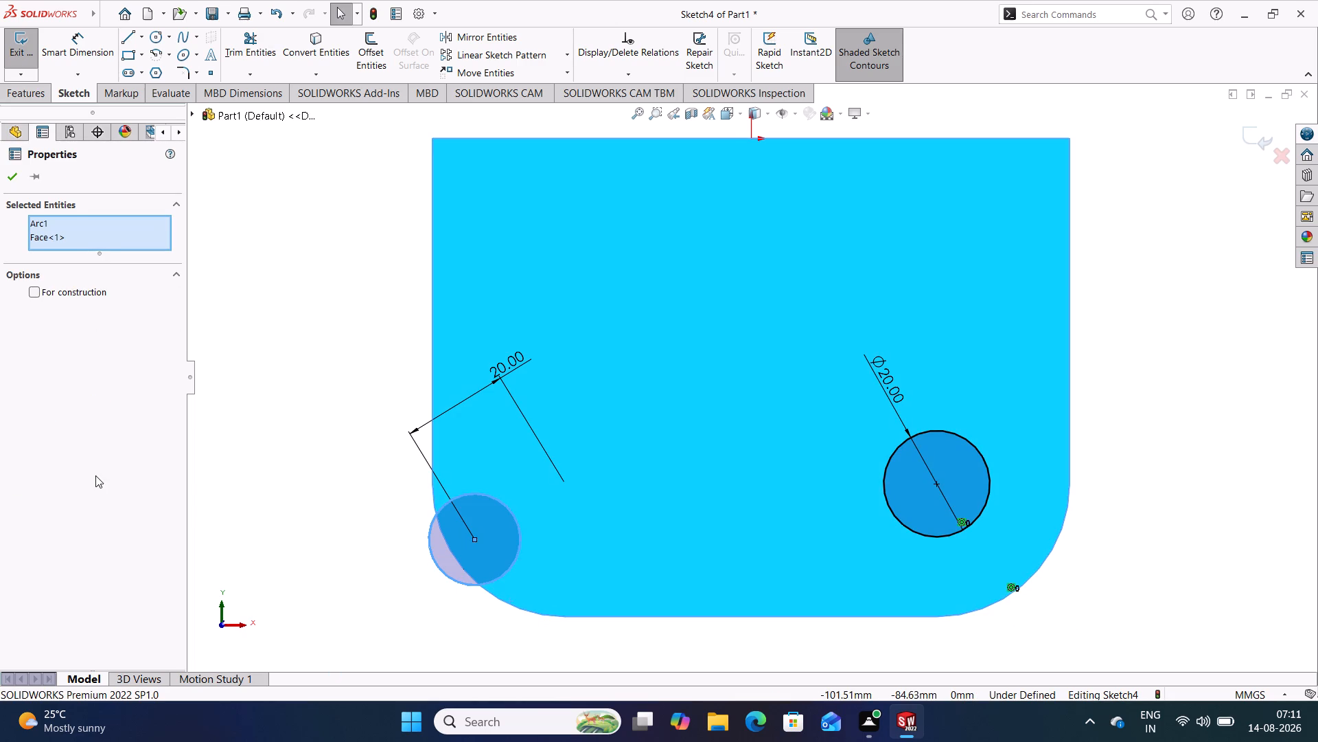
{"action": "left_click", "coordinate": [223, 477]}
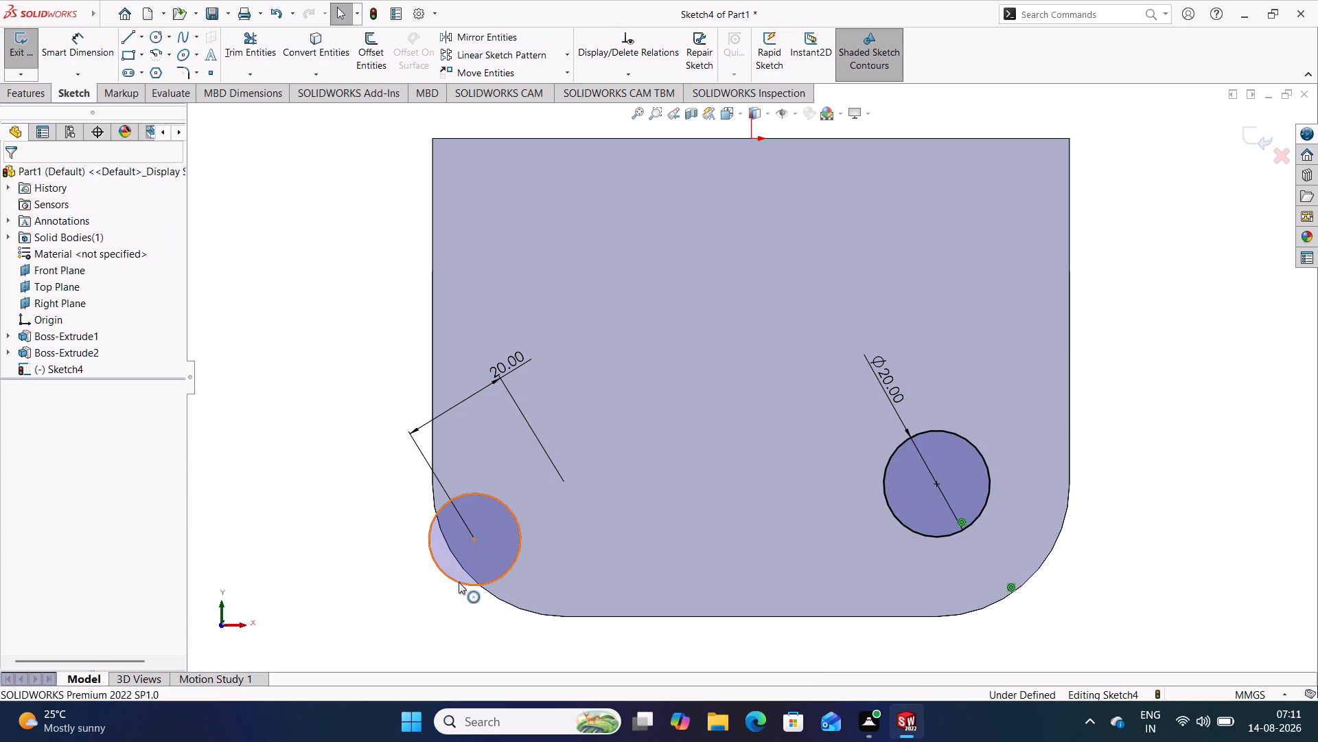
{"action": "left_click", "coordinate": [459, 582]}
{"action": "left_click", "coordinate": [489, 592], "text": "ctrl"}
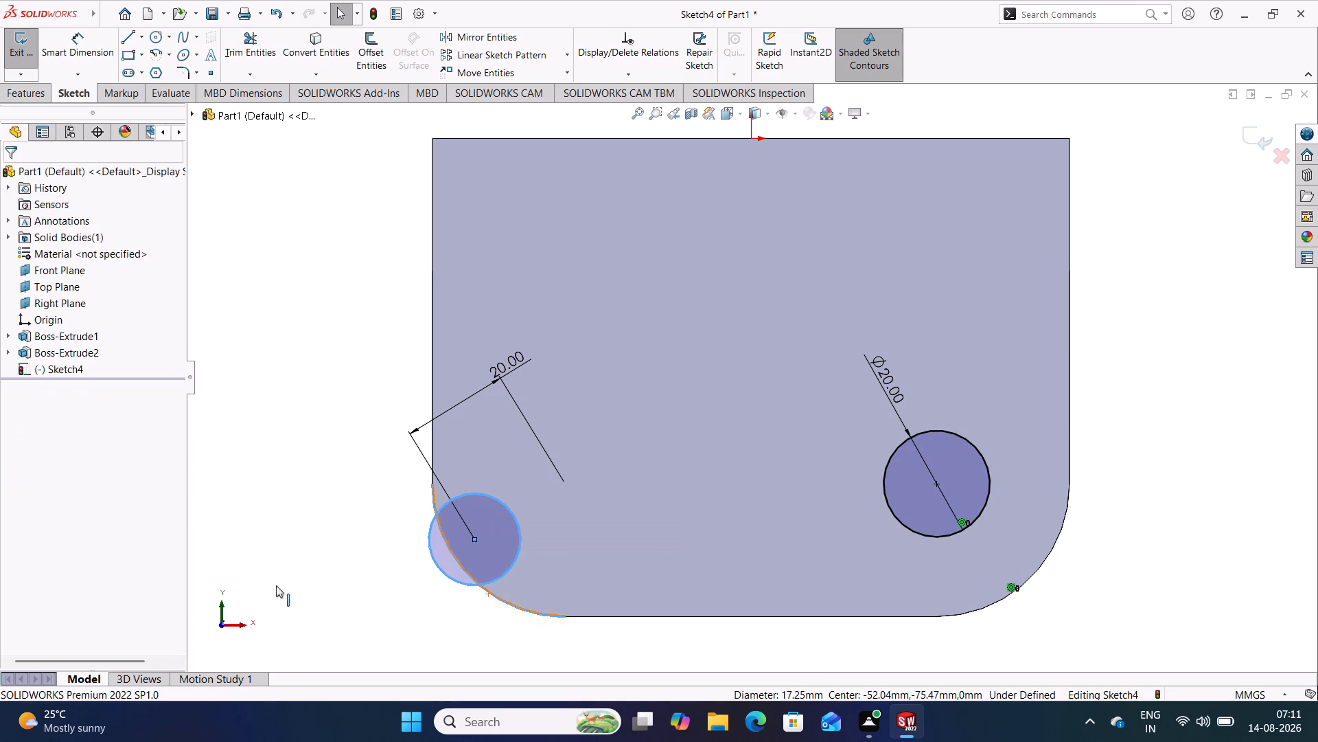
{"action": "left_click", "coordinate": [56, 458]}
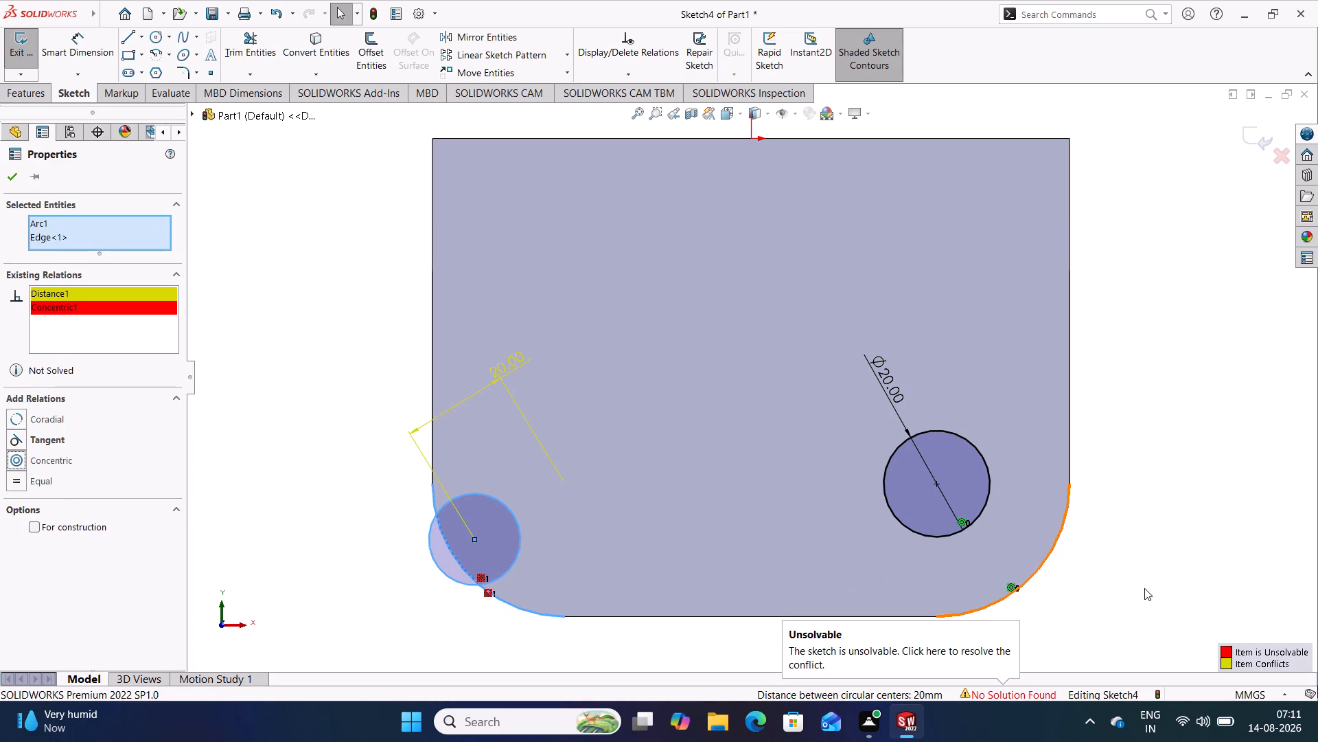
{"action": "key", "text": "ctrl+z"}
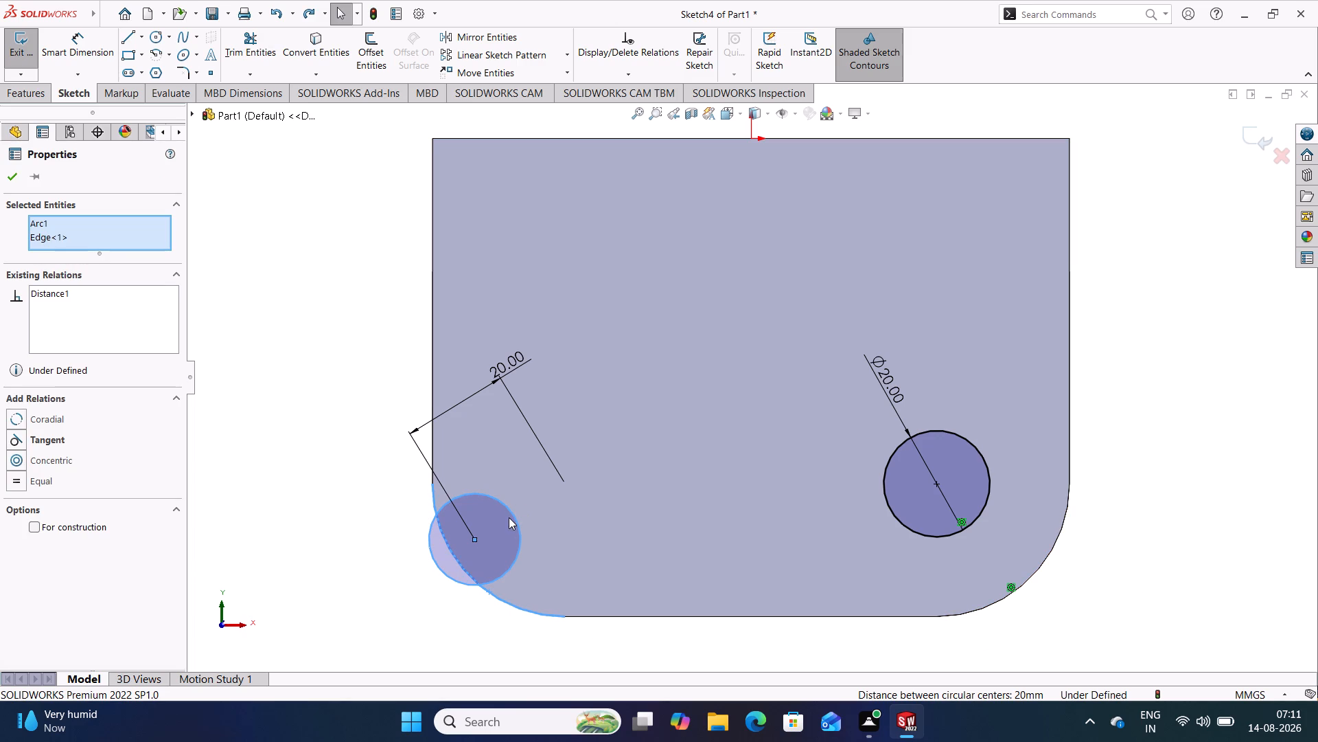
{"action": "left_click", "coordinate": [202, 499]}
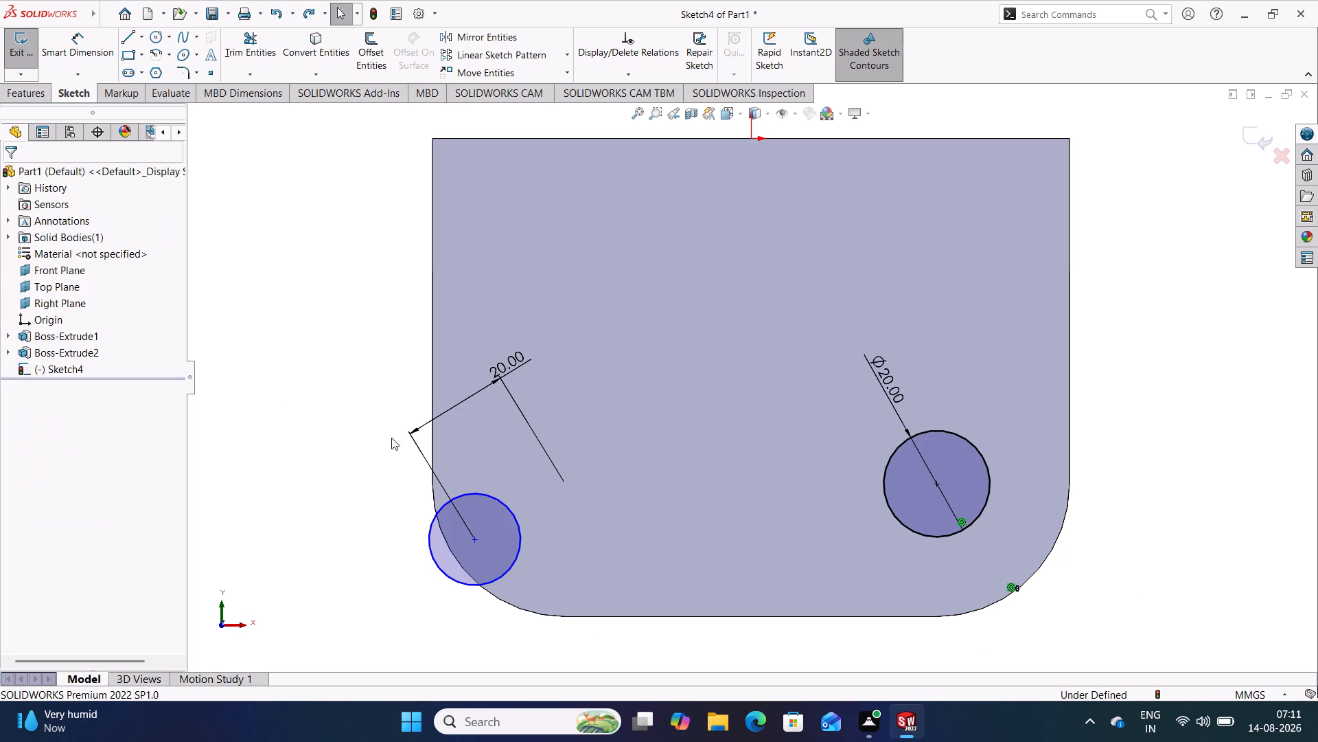
Delete the left circle together with its 20 mm dimension.
{"action": "right_click", "coordinate": [501, 502]}
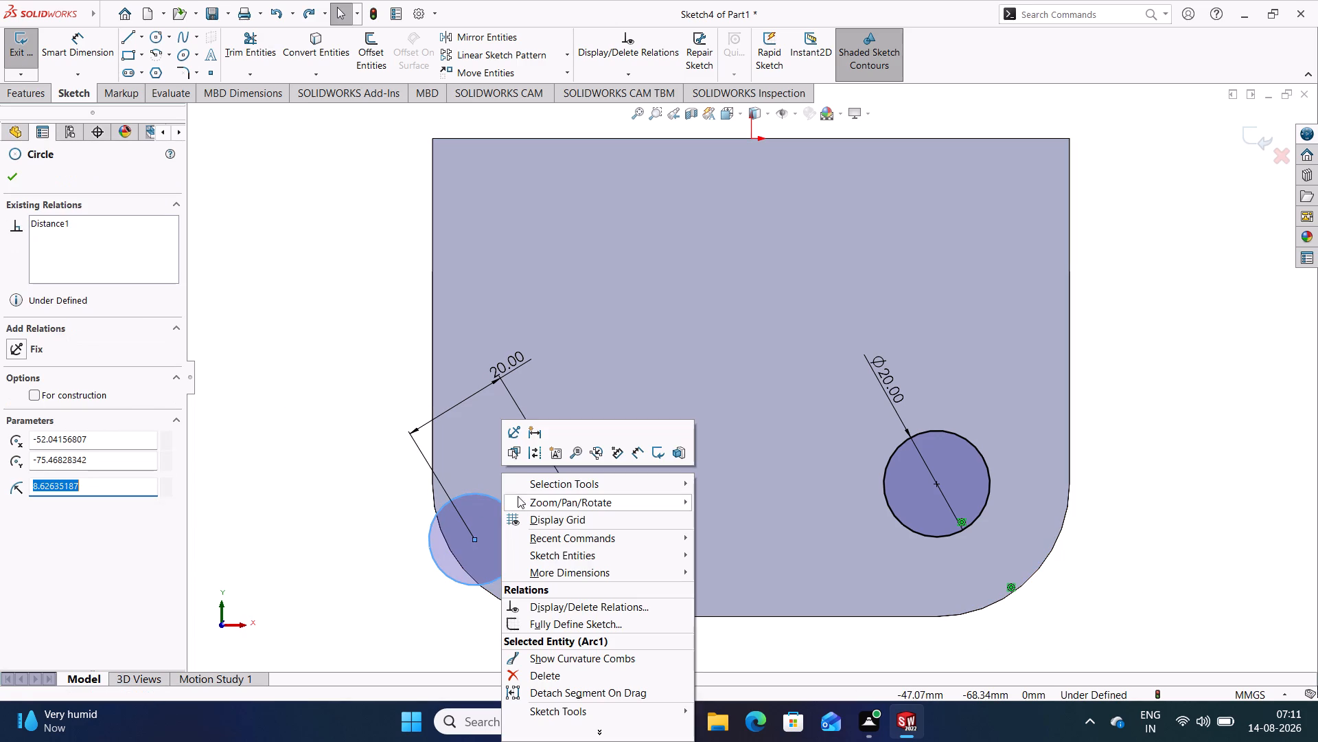
{"action": "left_click", "coordinate": [540, 671]}
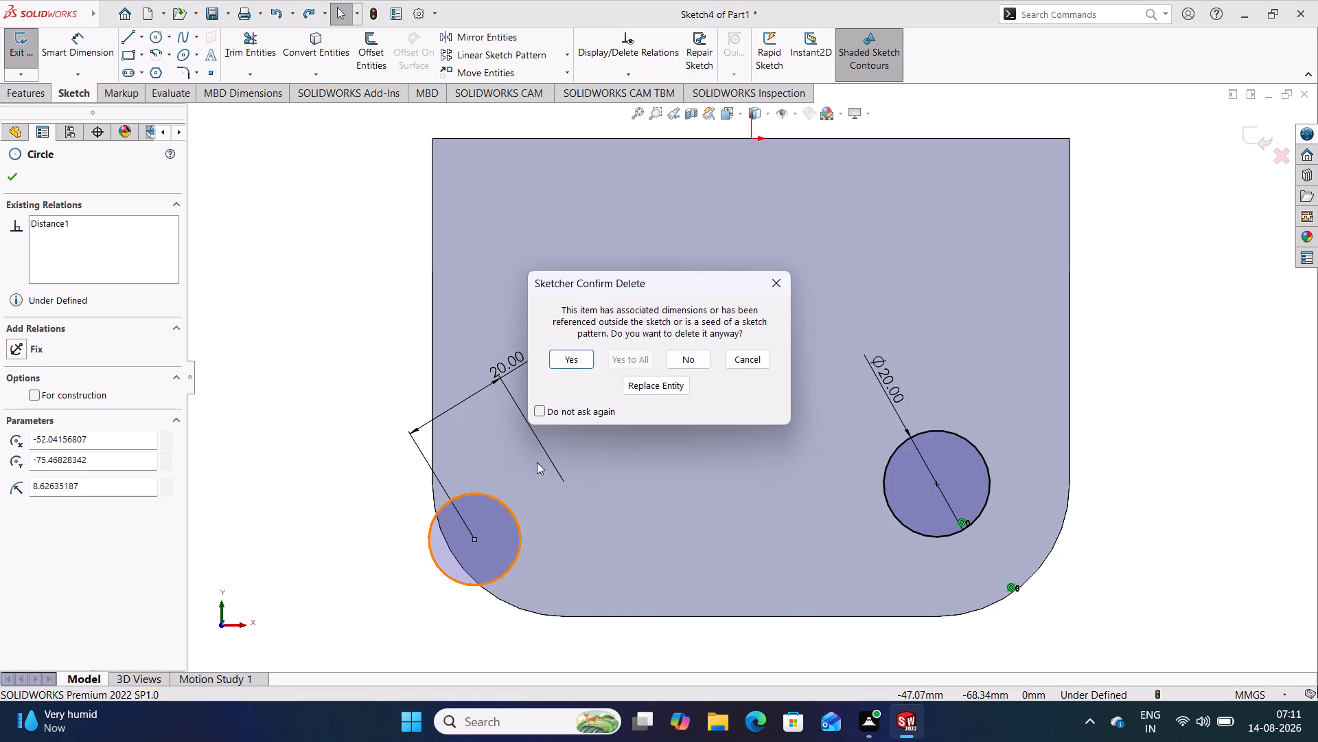
{"action": "left_click", "coordinate": [576, 364]}
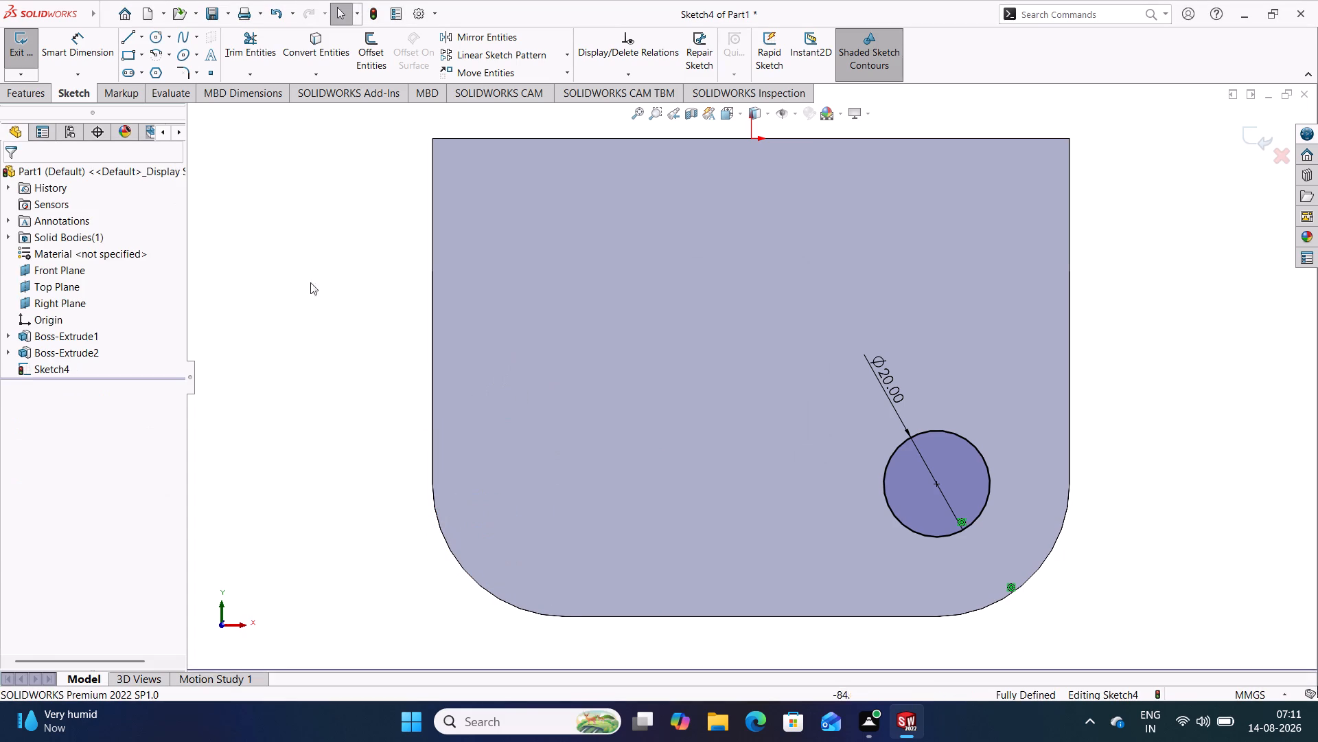
Sketch a replacement circle with a radius of about 15.2 mm near the plate's lower-left corner.
{"action": "left_click", "coordinate": [156, 36]}
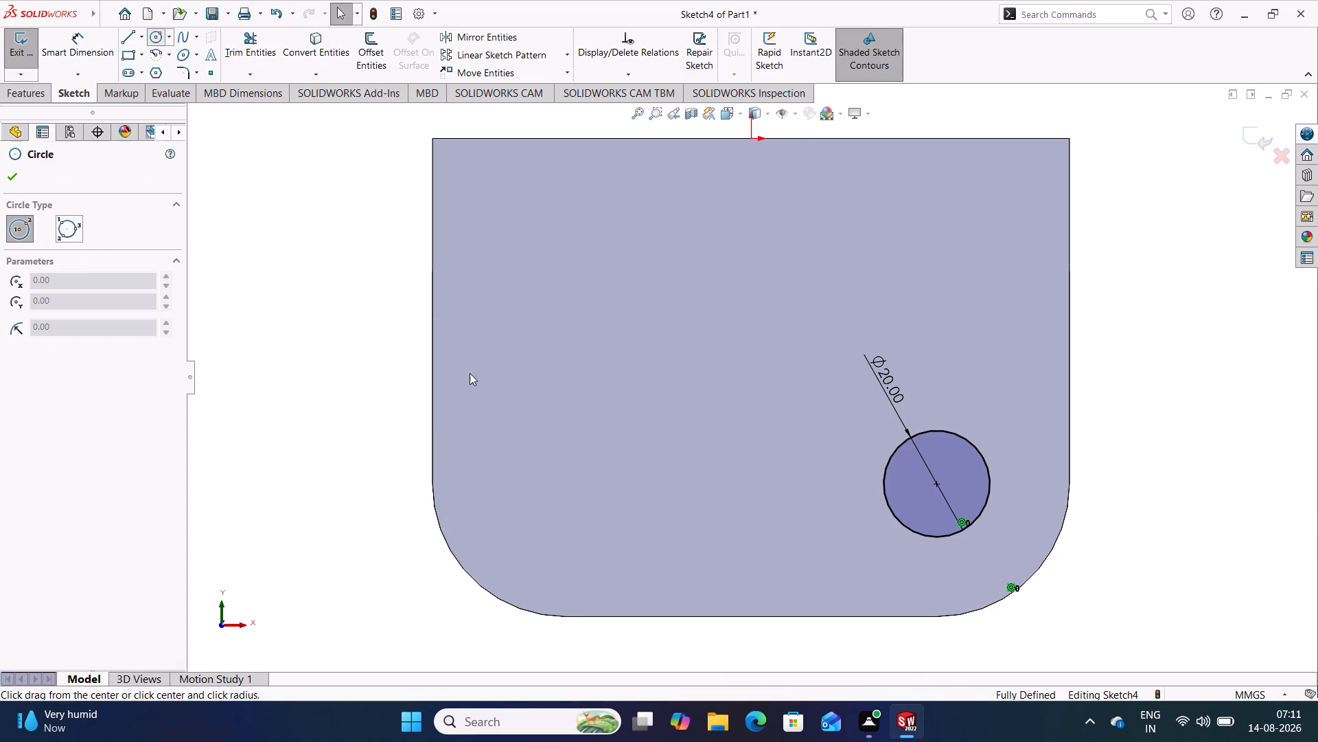
{"action": "left_click", "coordinate": [540, 478]}
{"action": "left_click", "coordinate": [591, 541]}
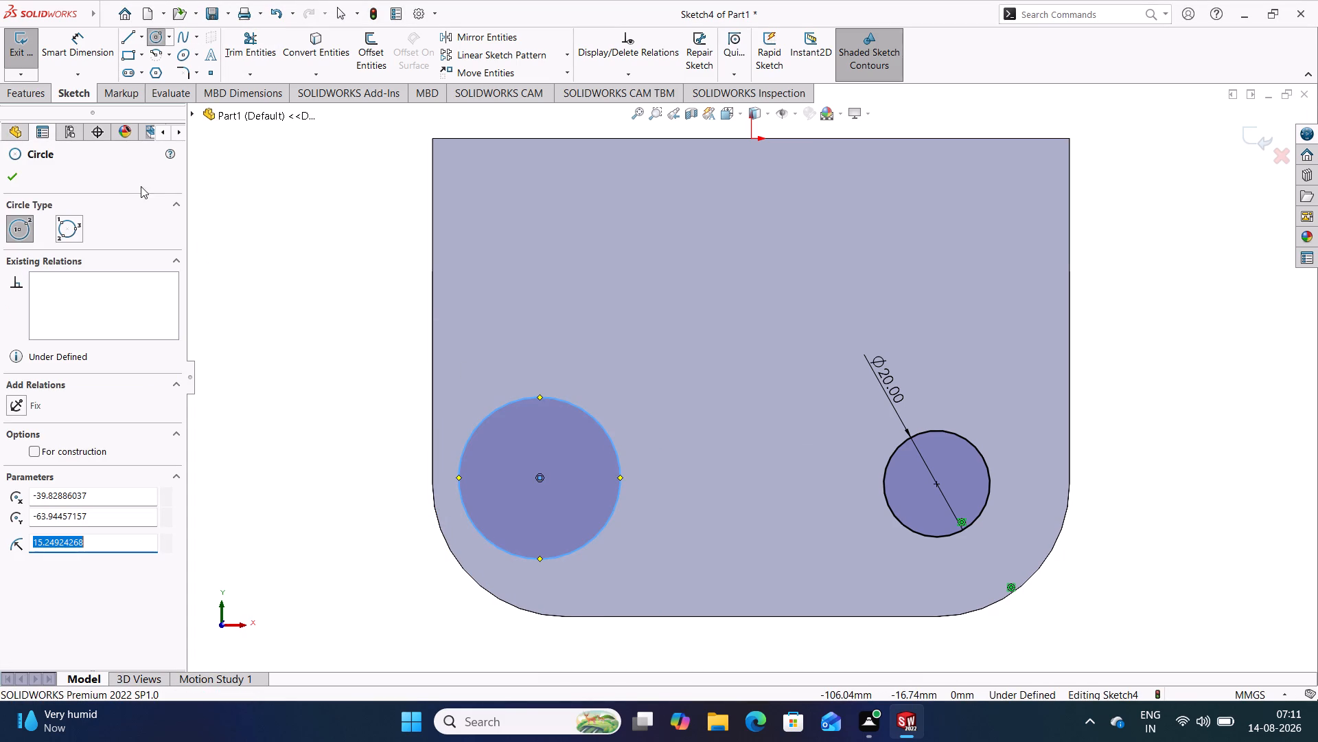
{"action": "left_click", "coordinate": [153, 36]}
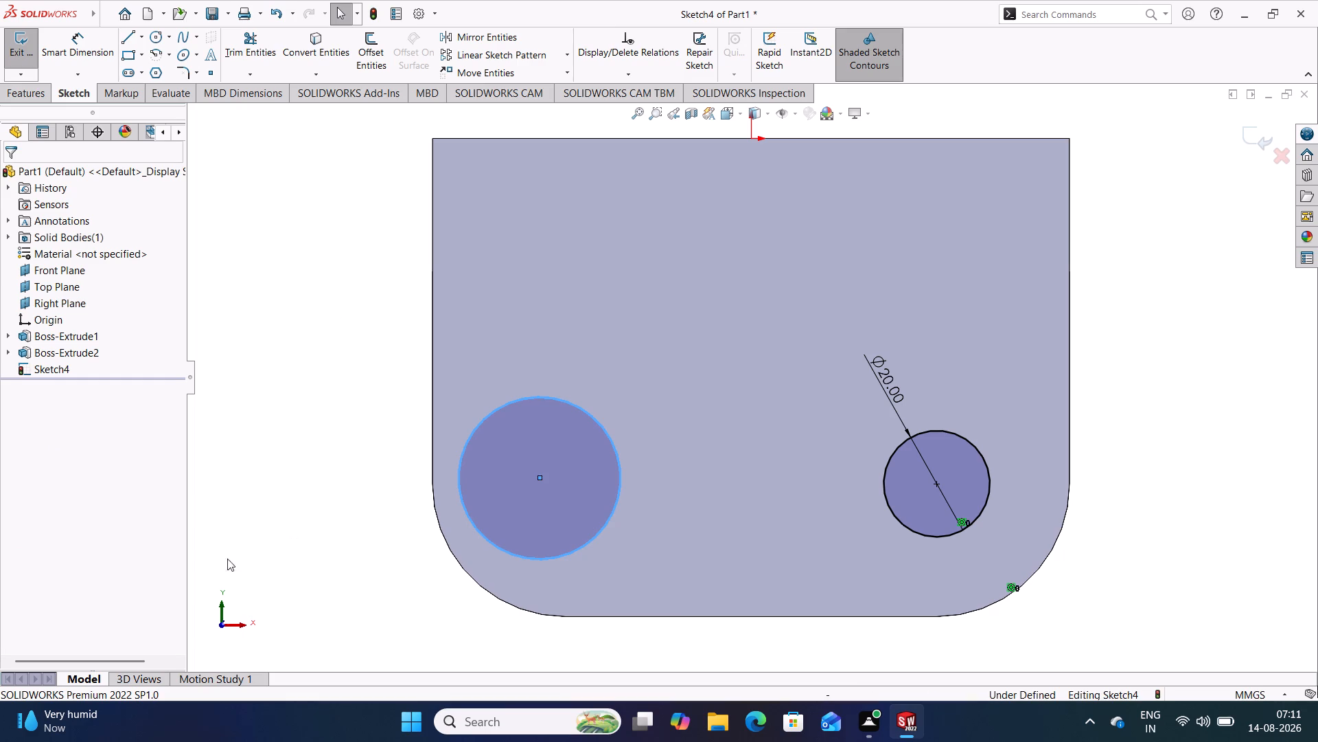
{"action": "left_click", "coordinate": [327, 442]}
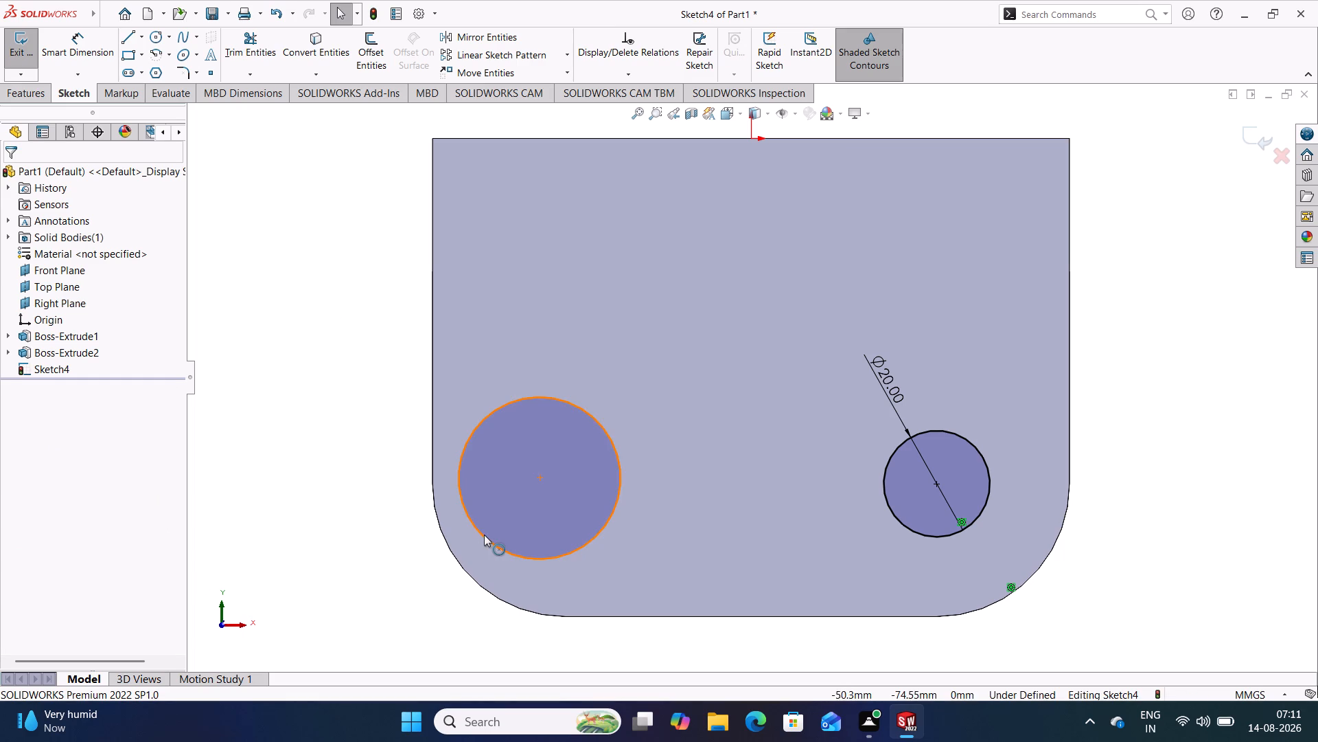
Make the new left circle concentric with the plate's lower-left rounded corner edge.
{"action": "left_click", "coordinate": [484, 535]}
{"action": "left_click", "coordinate": [458, 561], "text": "ctrl"}
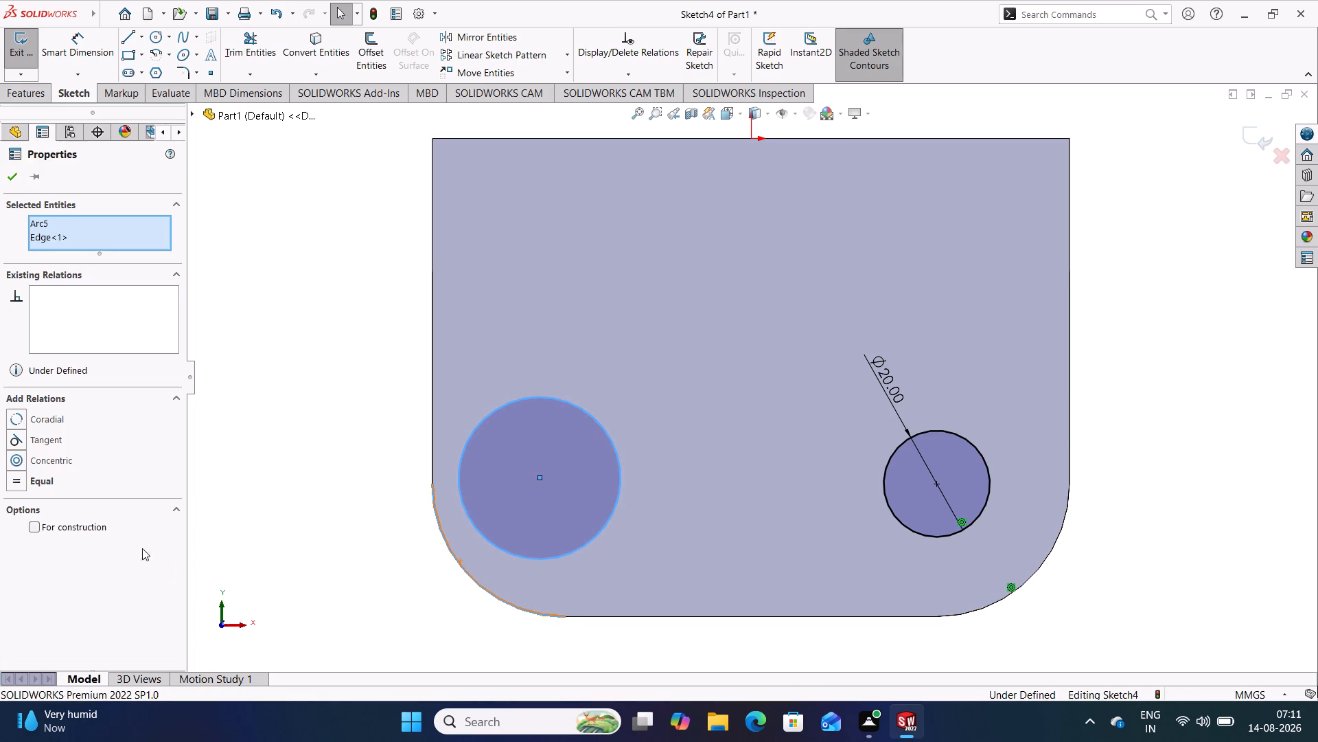
{"action": "left_click", "coordinate": [41, 460]}
{"action": "left_click", "coordinate": [256, 458]}
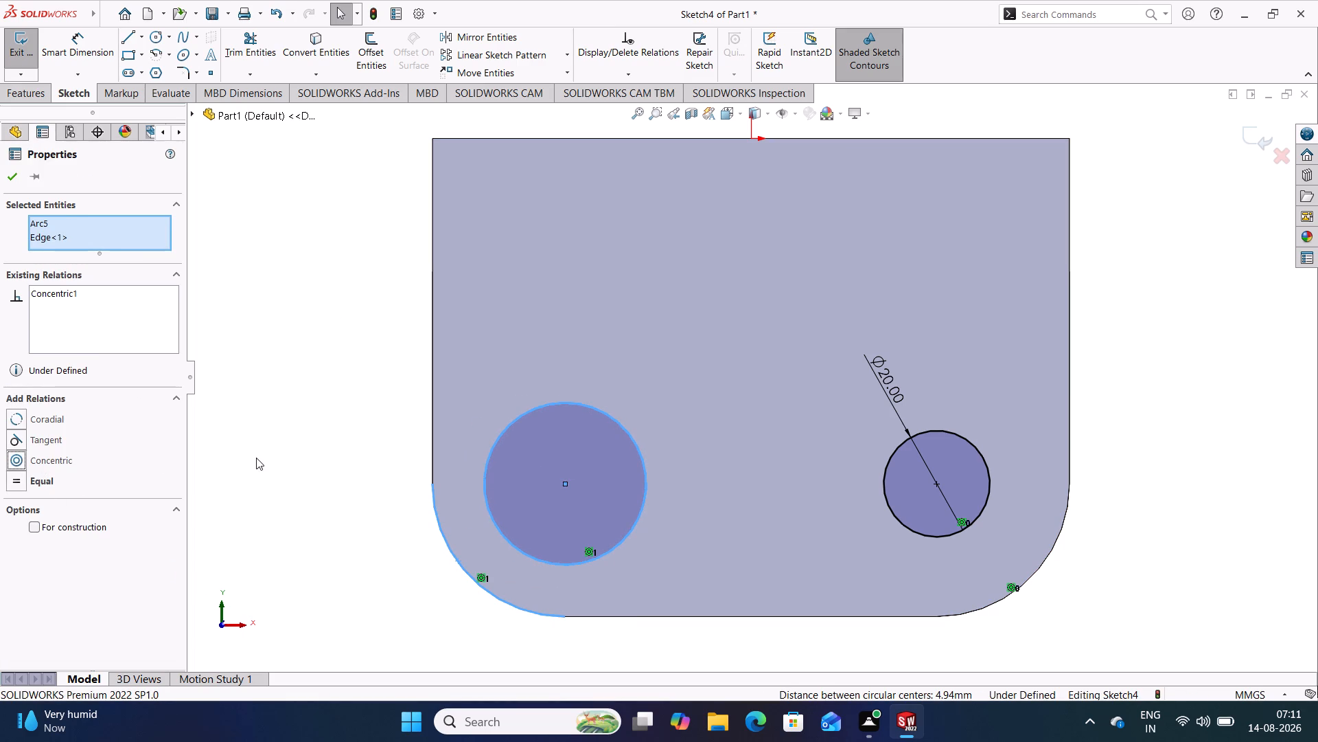
Make the left circle equal in size to the 20 mm circle on the front face and finish the hole sketch.
{"action": "left_click", "coordinate": [890, 482]}
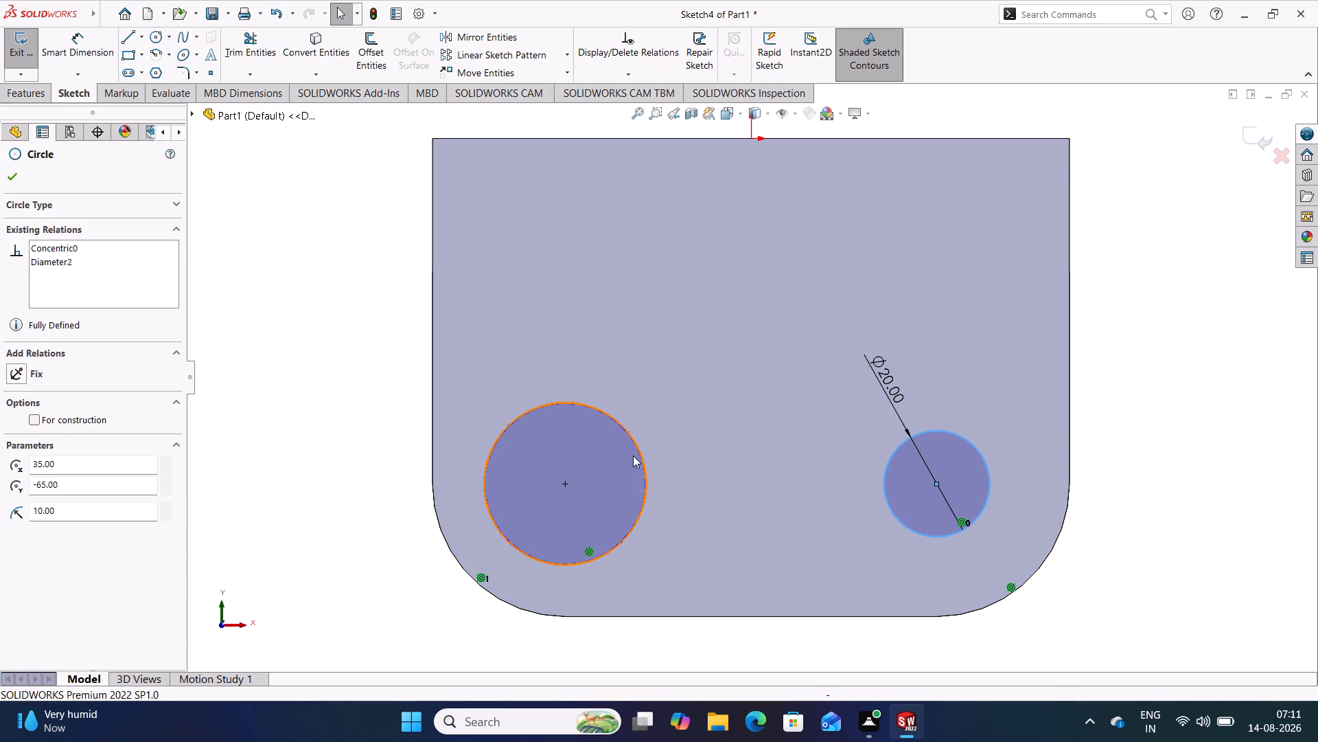
{"action": "left_click", "coordinate": [638, 451], "text": "ctrl"}
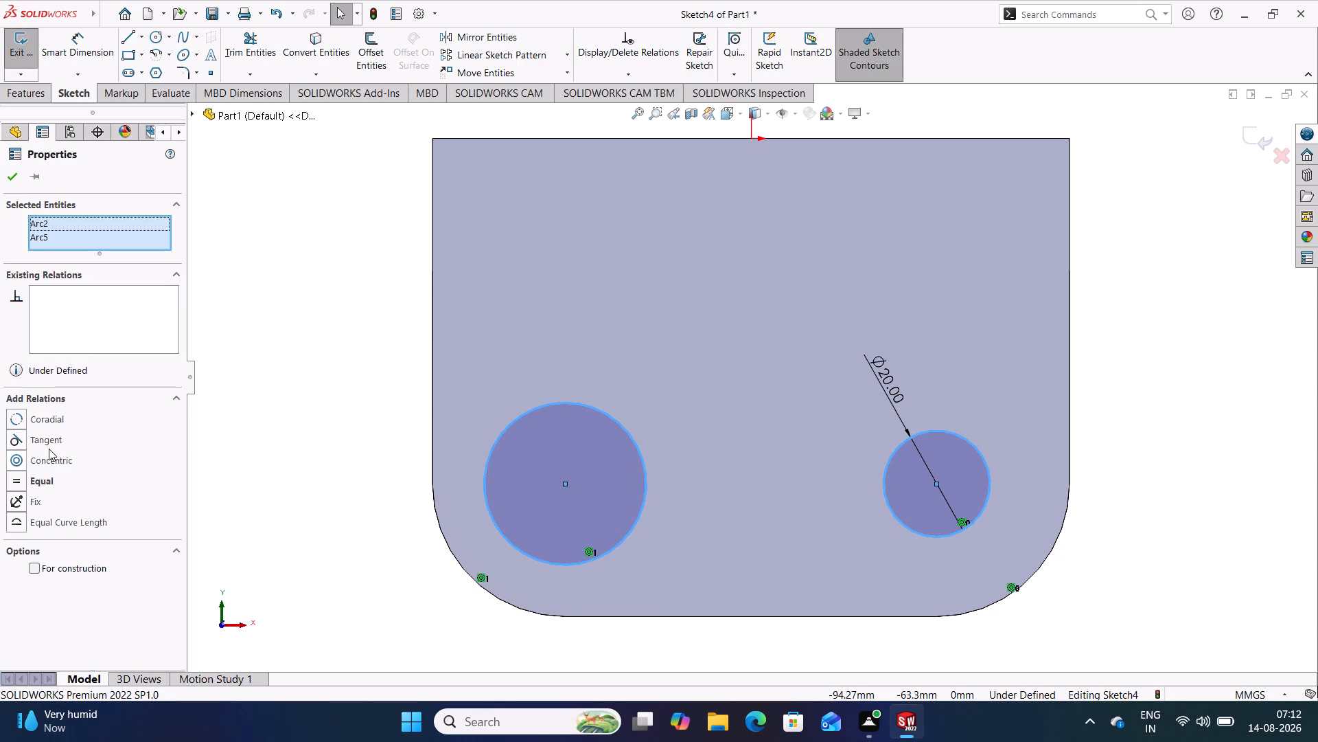
{"action": "left_click", "coordinate": [49, 483]}
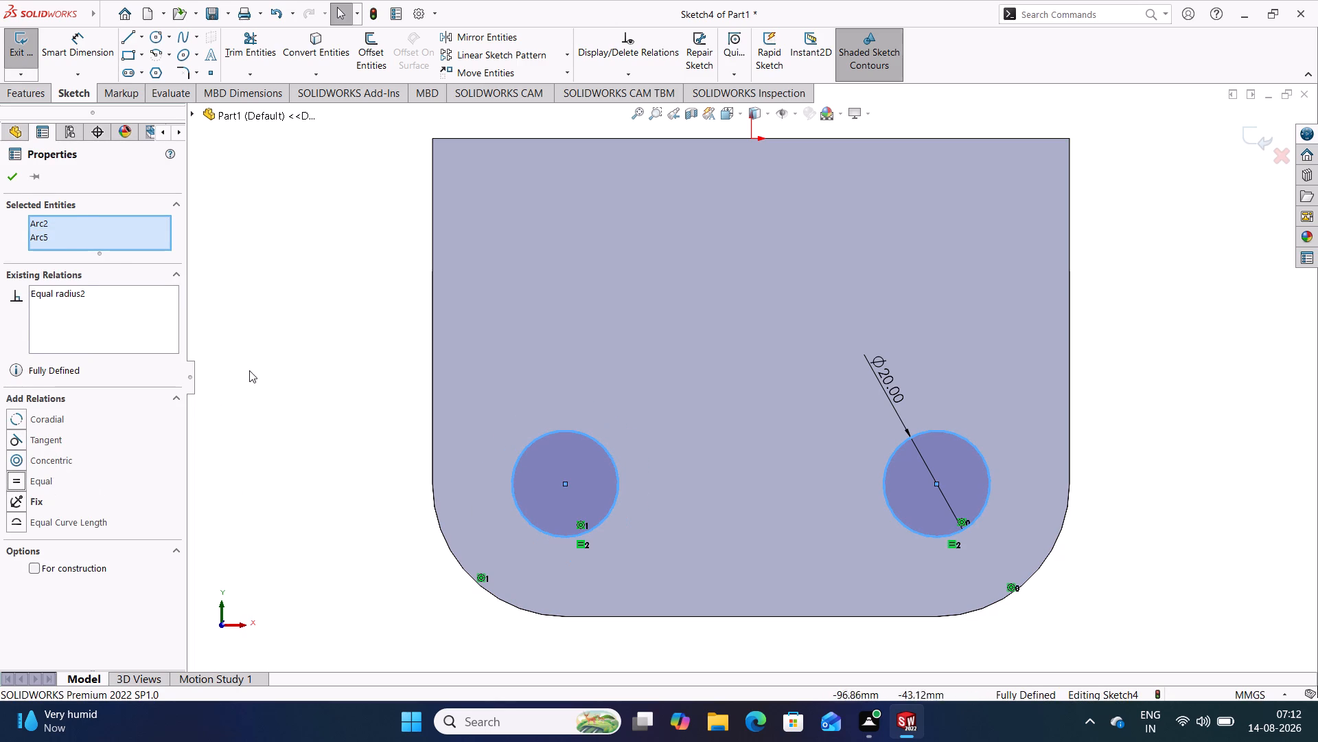
{"action": "left_click", "coordinate": [249, 370]}
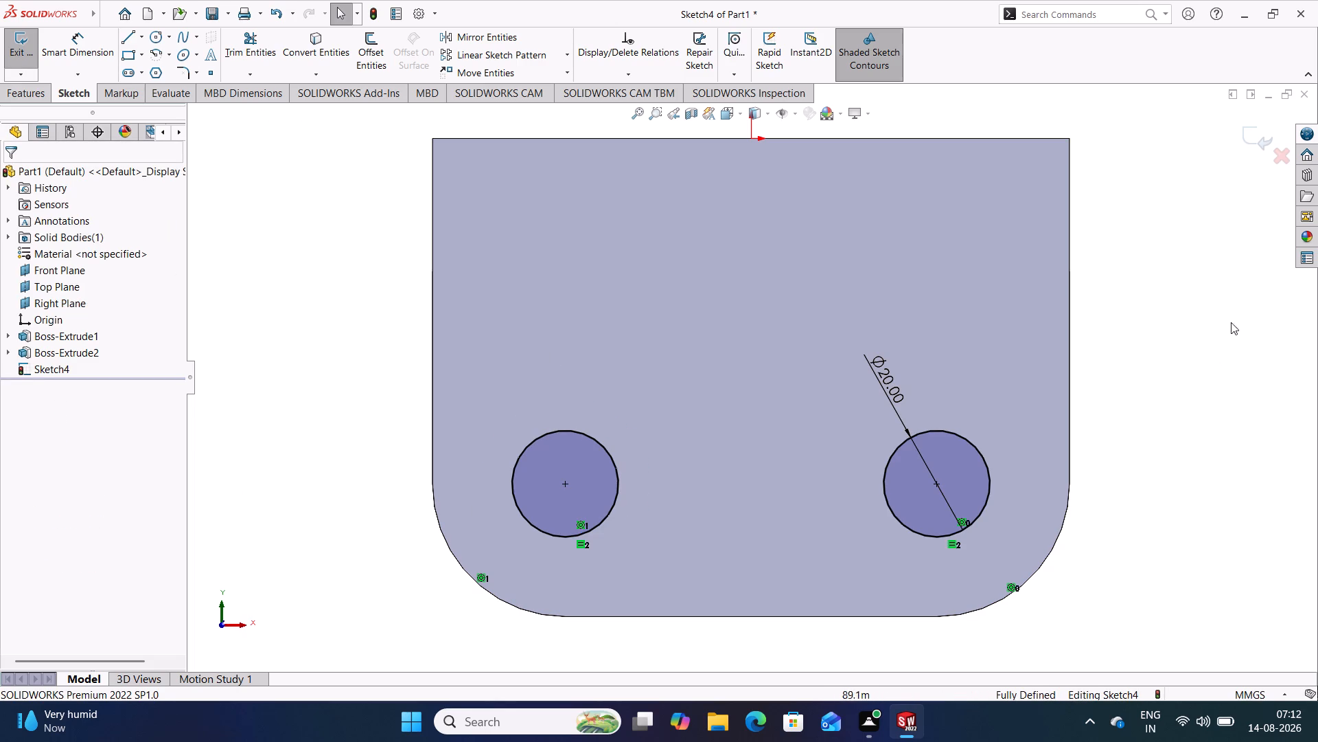
{"action": "left_click", "coordinate": [1252, 145]}
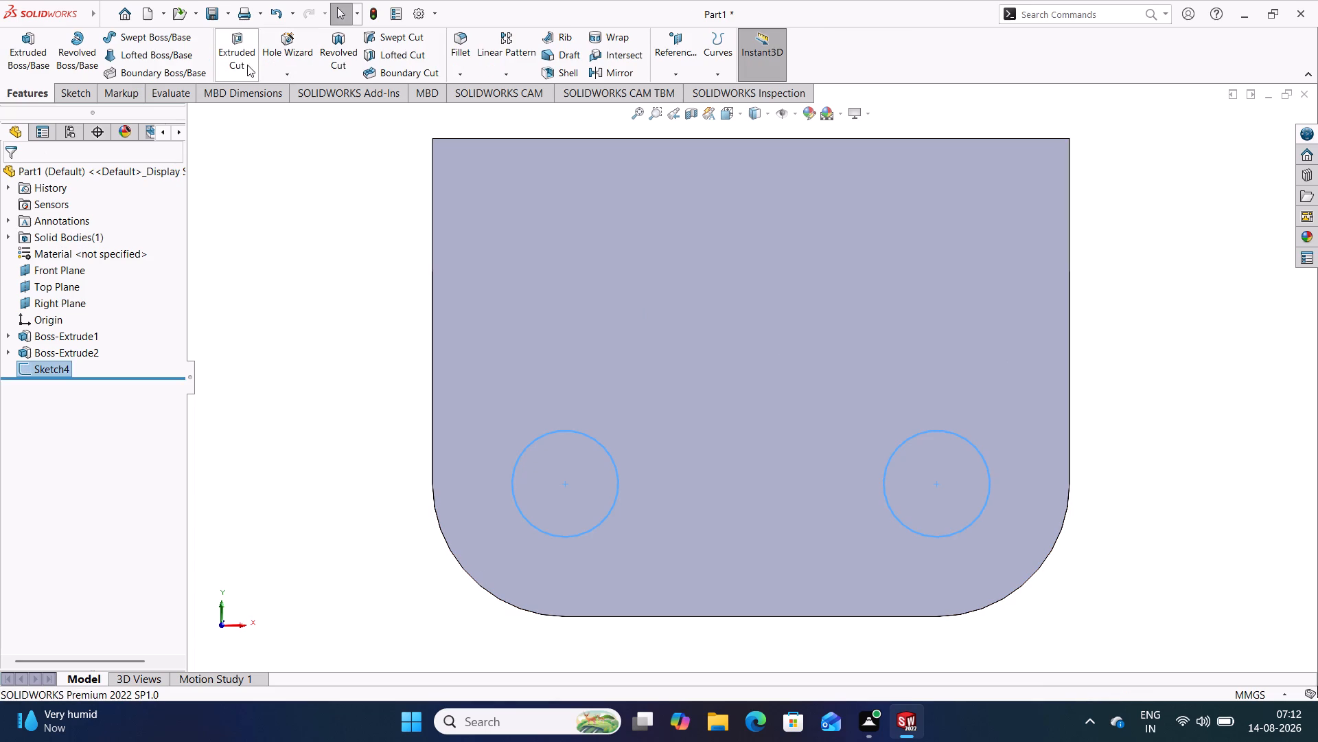
Cut both sketched circles through the front plate as an Extruded Cut with the Up To Next end condition.
{"action": "left_click", "coordinate": [244, 56]}
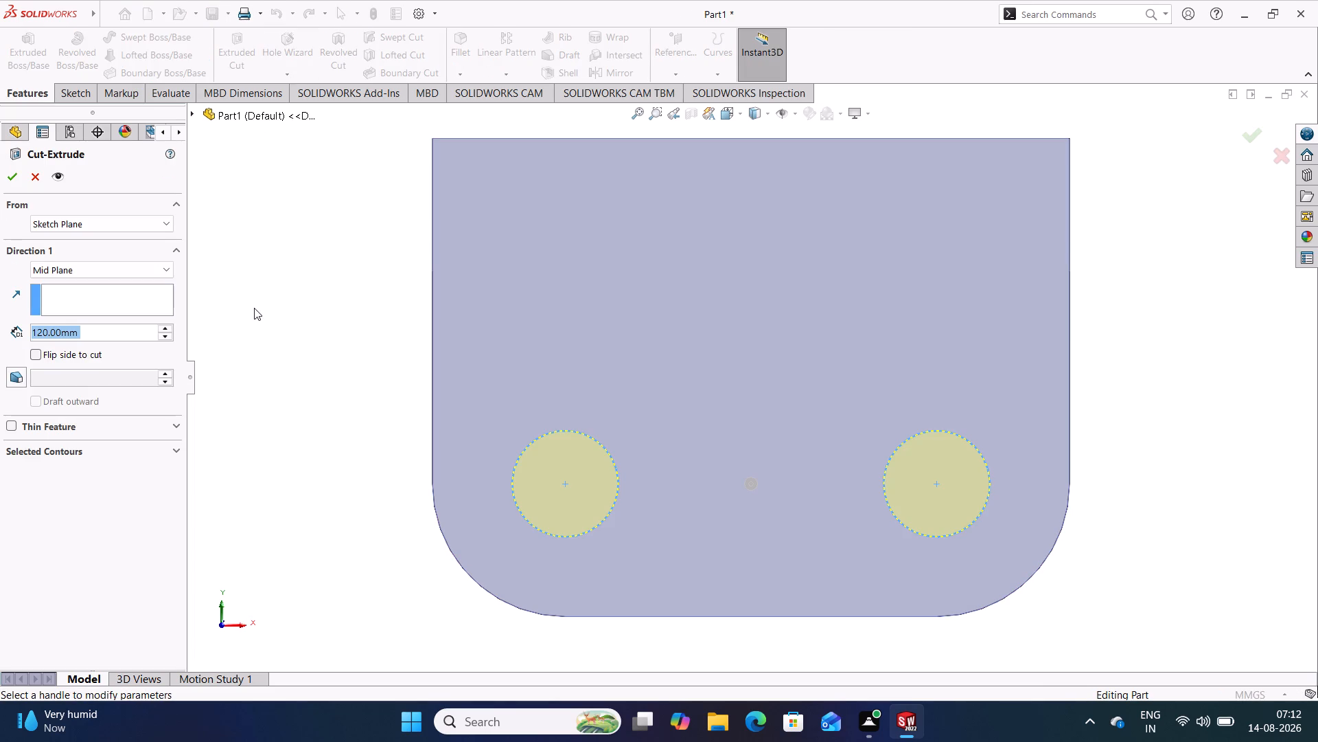
{"action": "key", "text": "ctrl+7"}
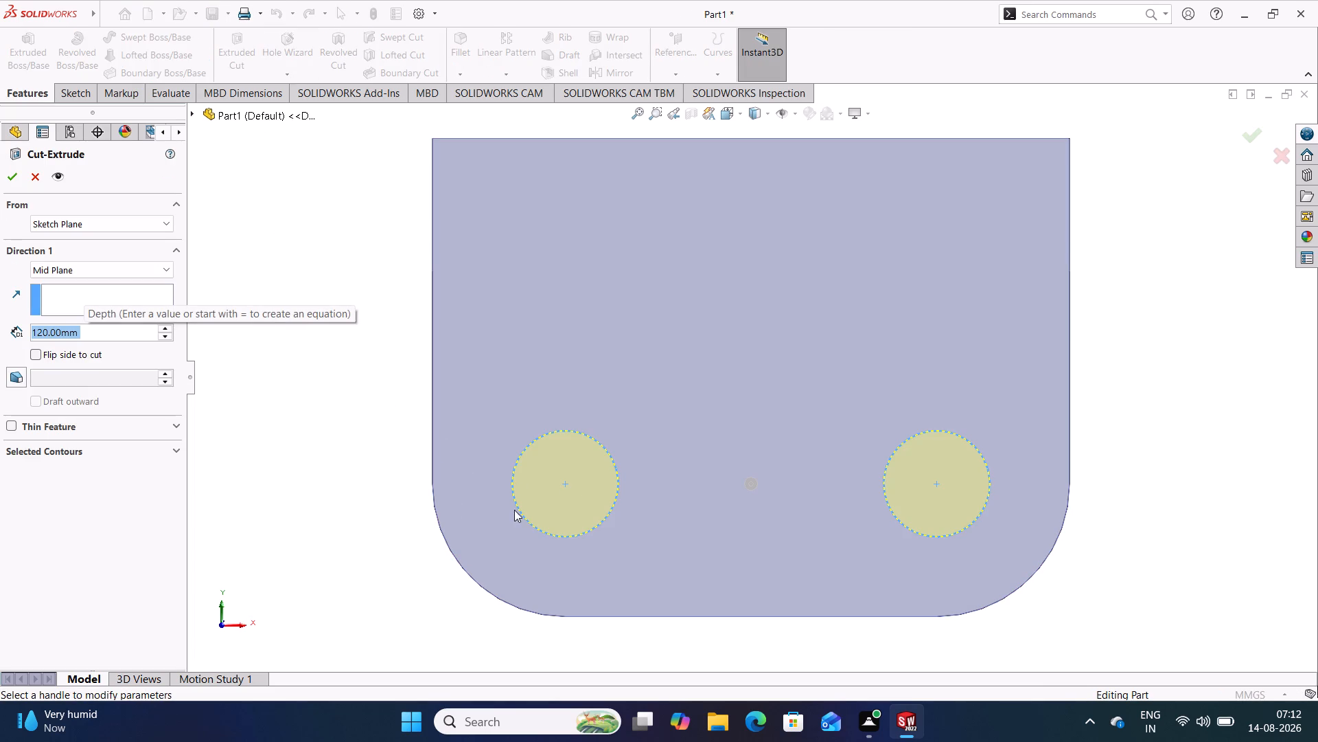
{"action": "middle_click_drag", "start_coordinate": [305, 470], "coordinate": [228, 480]}
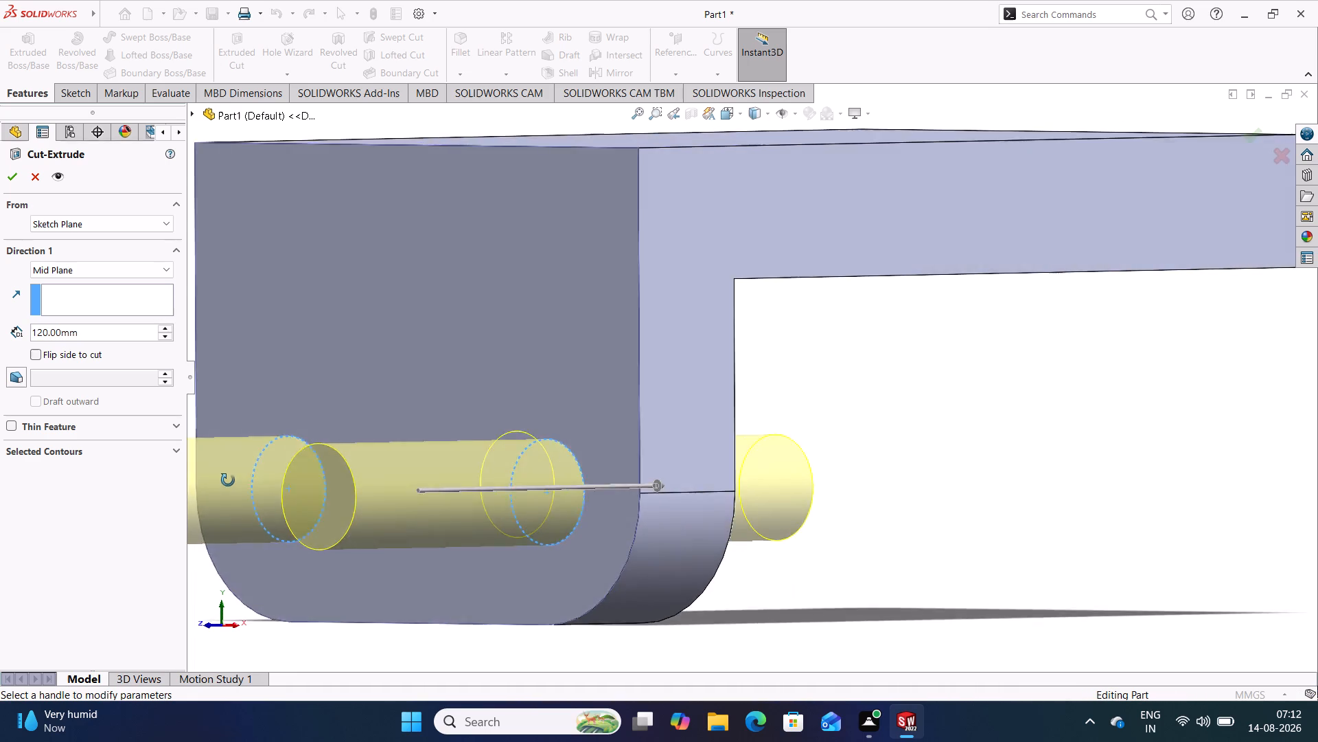
{"action": "middle_click_drag", "start_coordinate": [228, 480], "coordinate": [236, 503]}
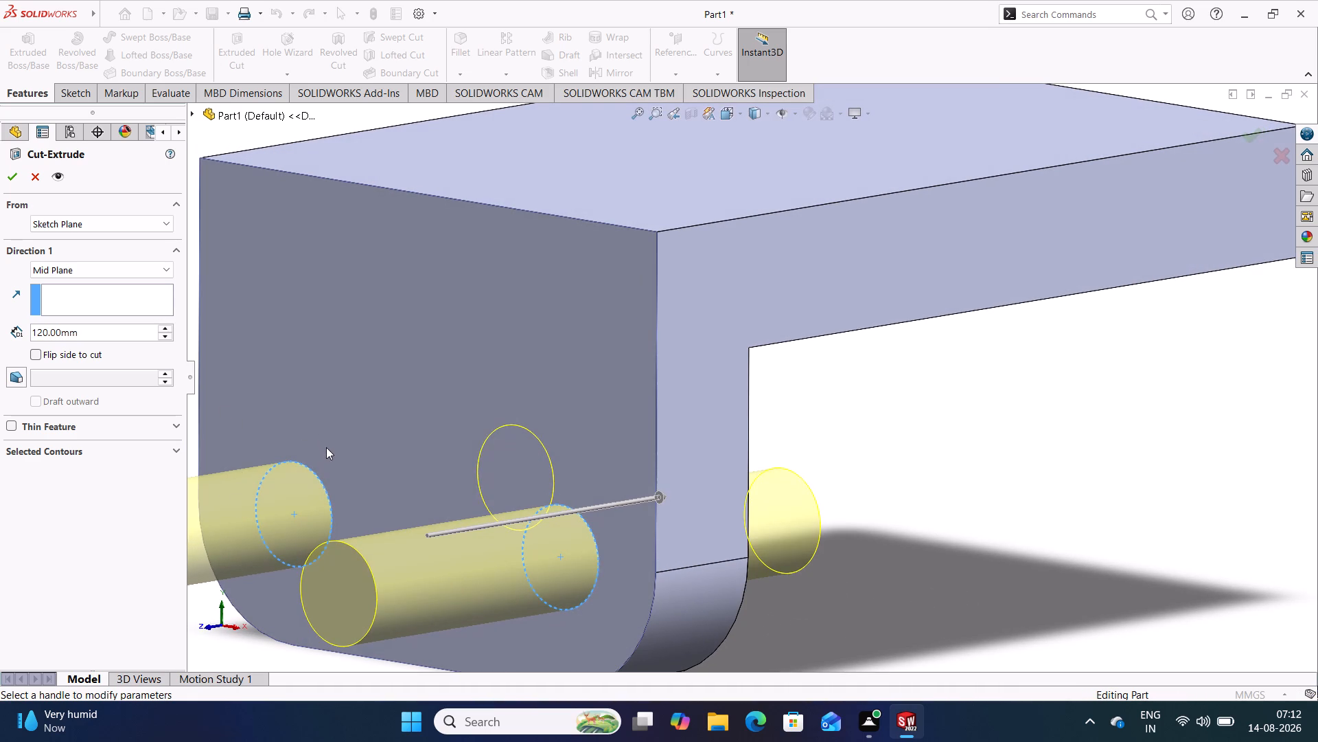
{"action": "left_click", "coordinate": [162, 272]}
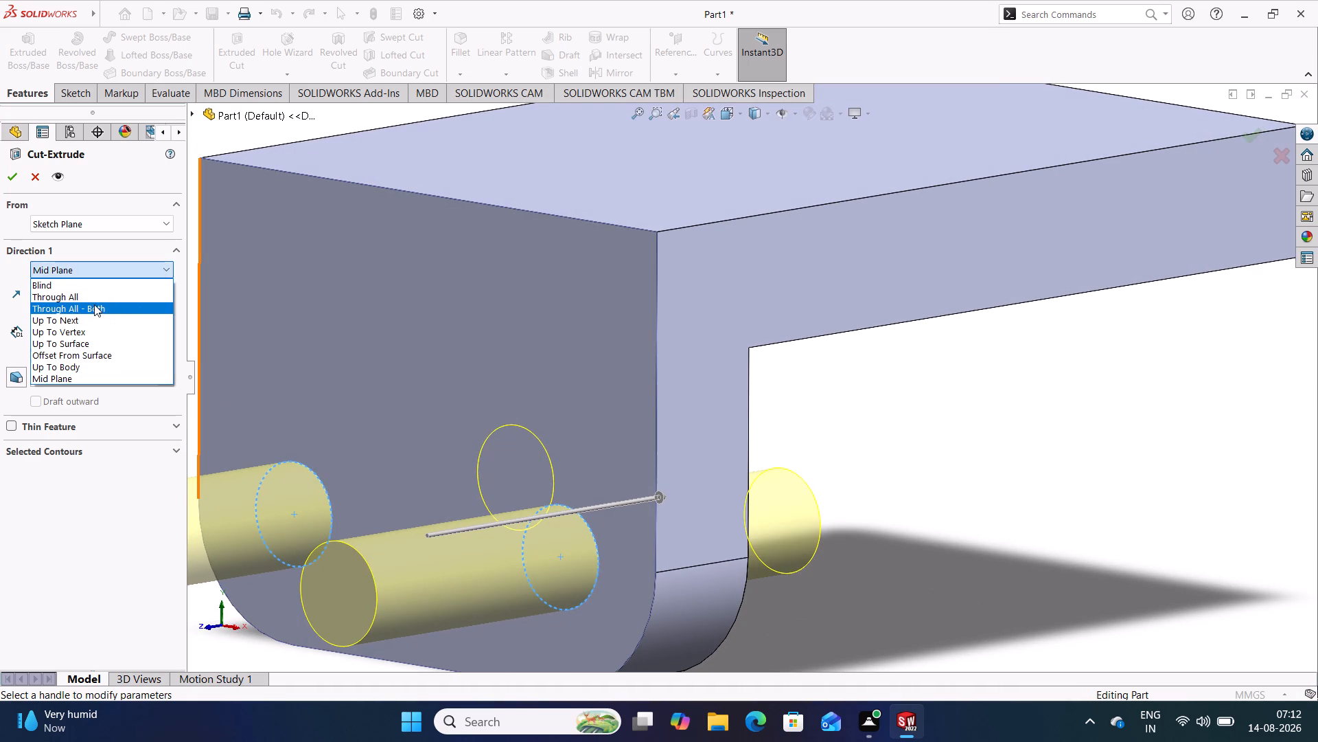
{"action": "left_click", "coordinate": [86, 299]}
{"action": "middle_click_drag", "start_coordinate": [779, 571], "coordinate": [781, 571]}
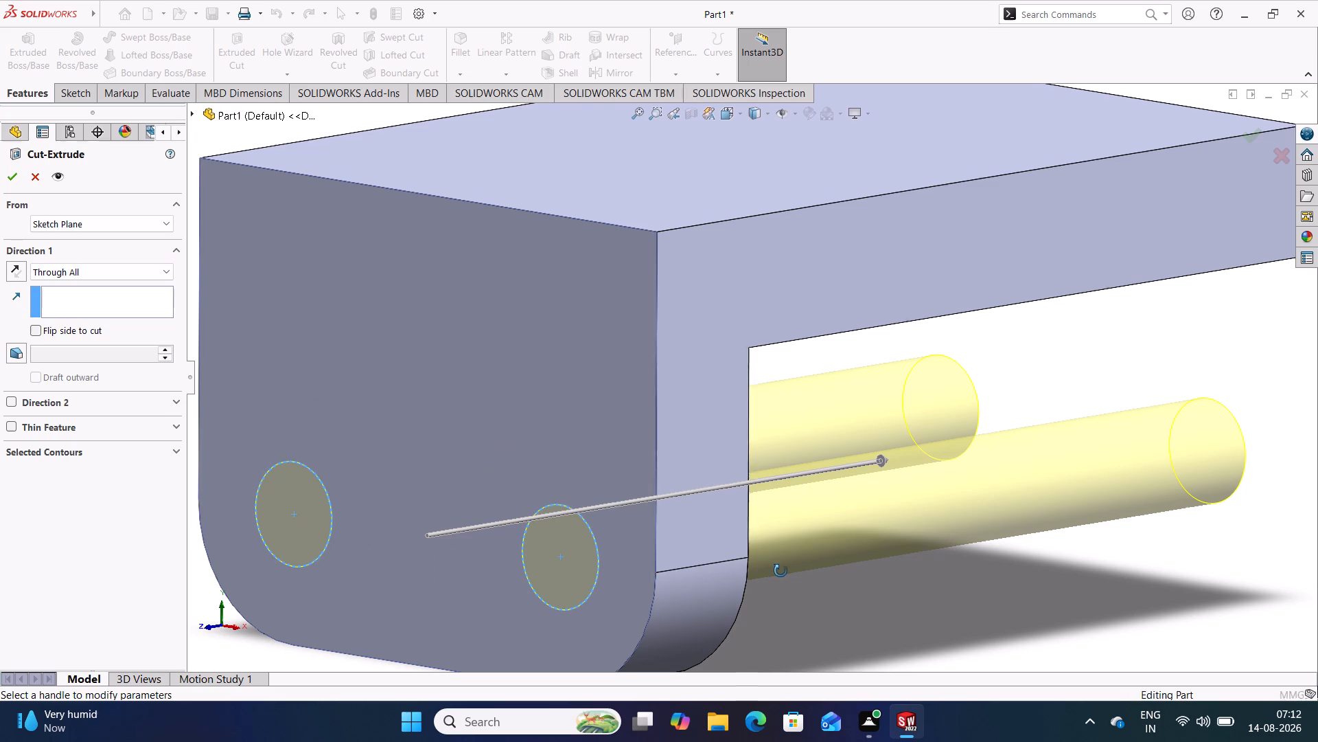
{"action": "middle_click_drag", "start_coordinate": [781, 571], "coordinate": [766, 588]}
{"action": "right_click", "coordinate": [781, 571]}
{"action": "left_click", "coordinate": [783, 595]}
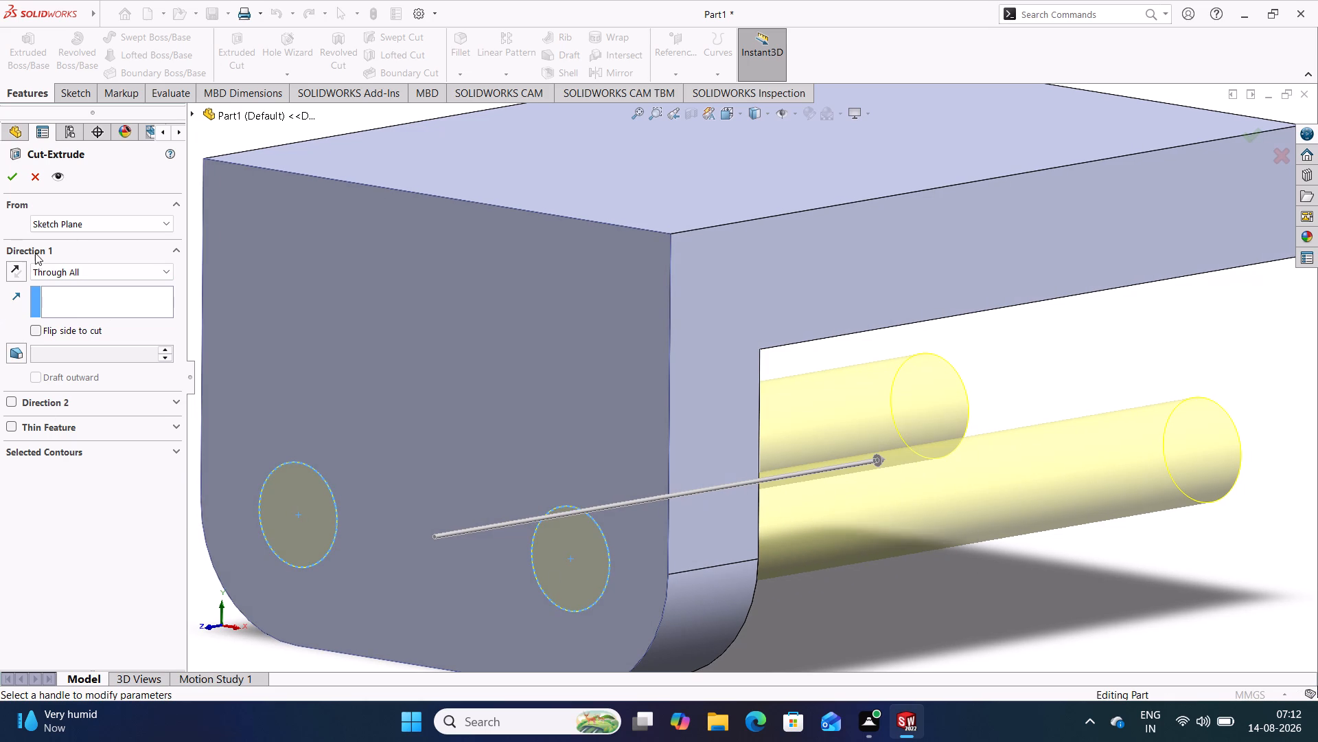
{"action": "left_click", "coordinate": [82, 273]}
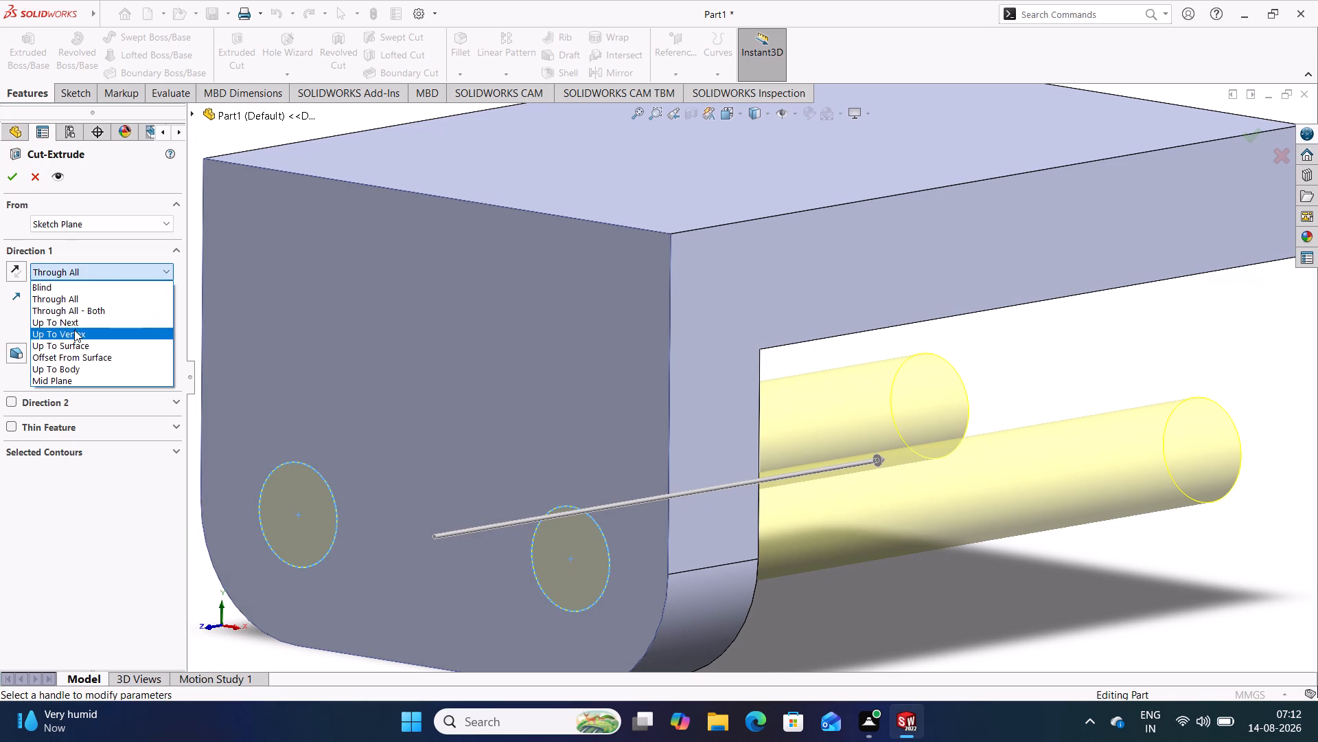
{"action": "left_click", "coordinate": [75, 321]}
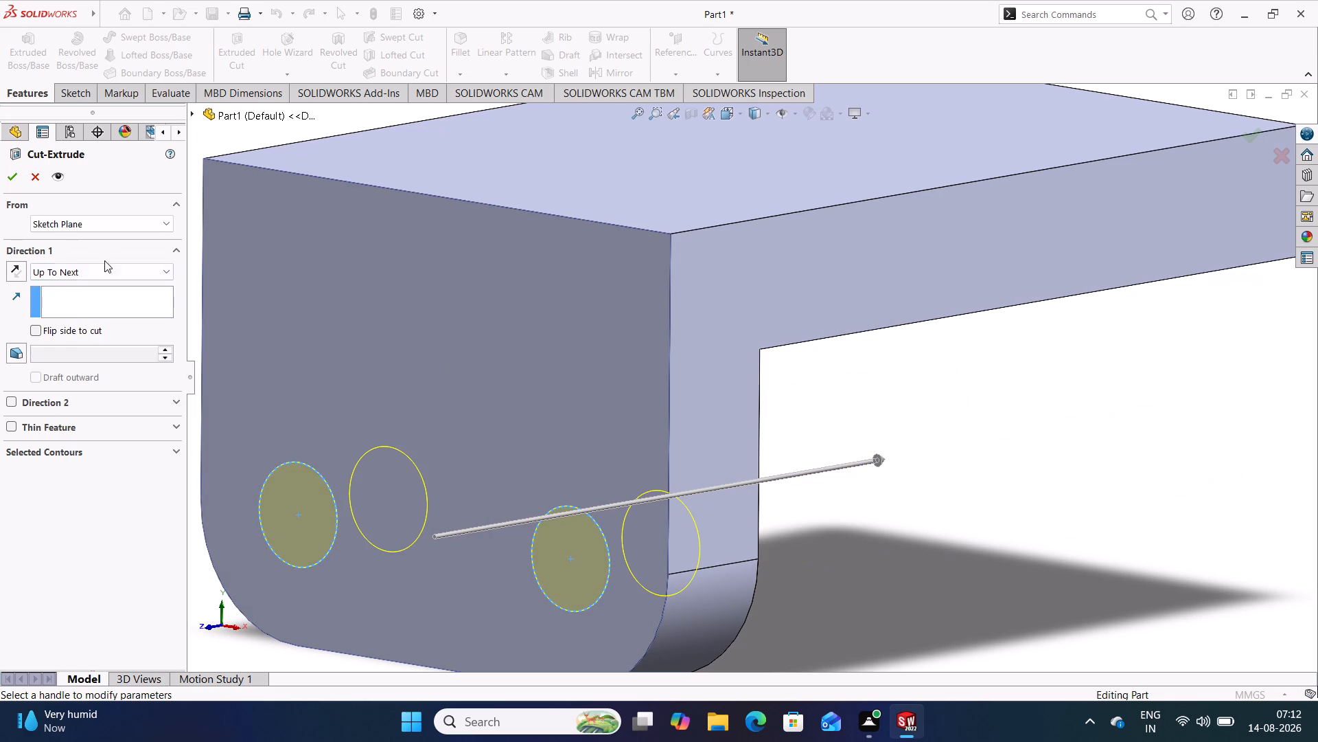
{"action": "left_click", "coordinate": [8, 180]}
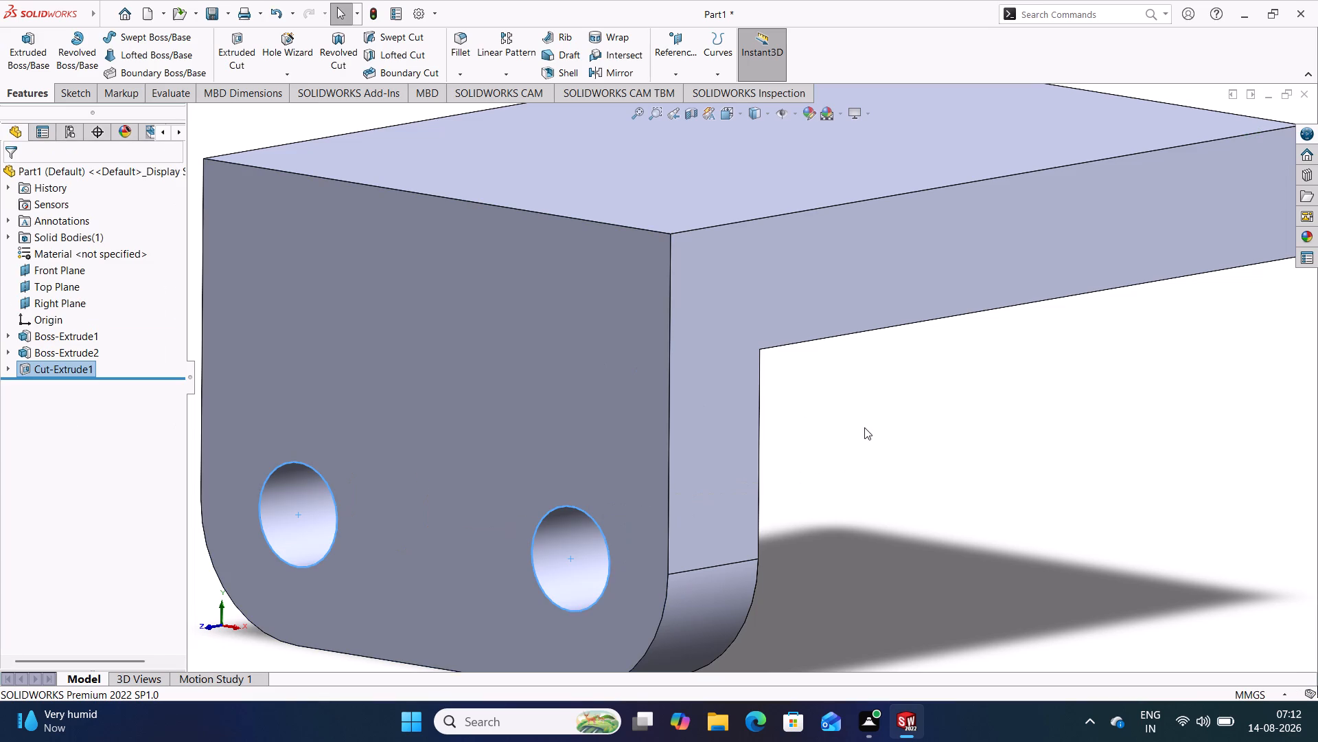
{"action": "key", "text": "ctrl+7"}
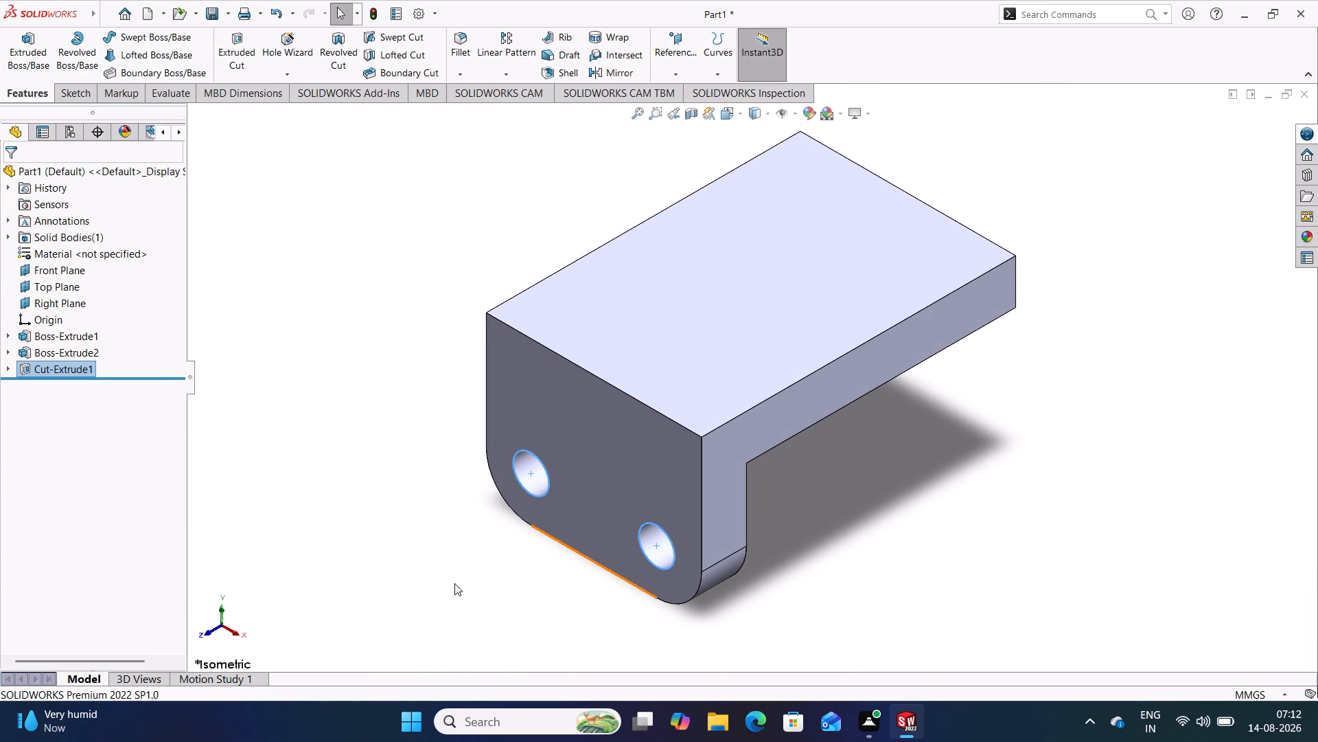
{"action": "left_click", "coordinate": [424, 538]}
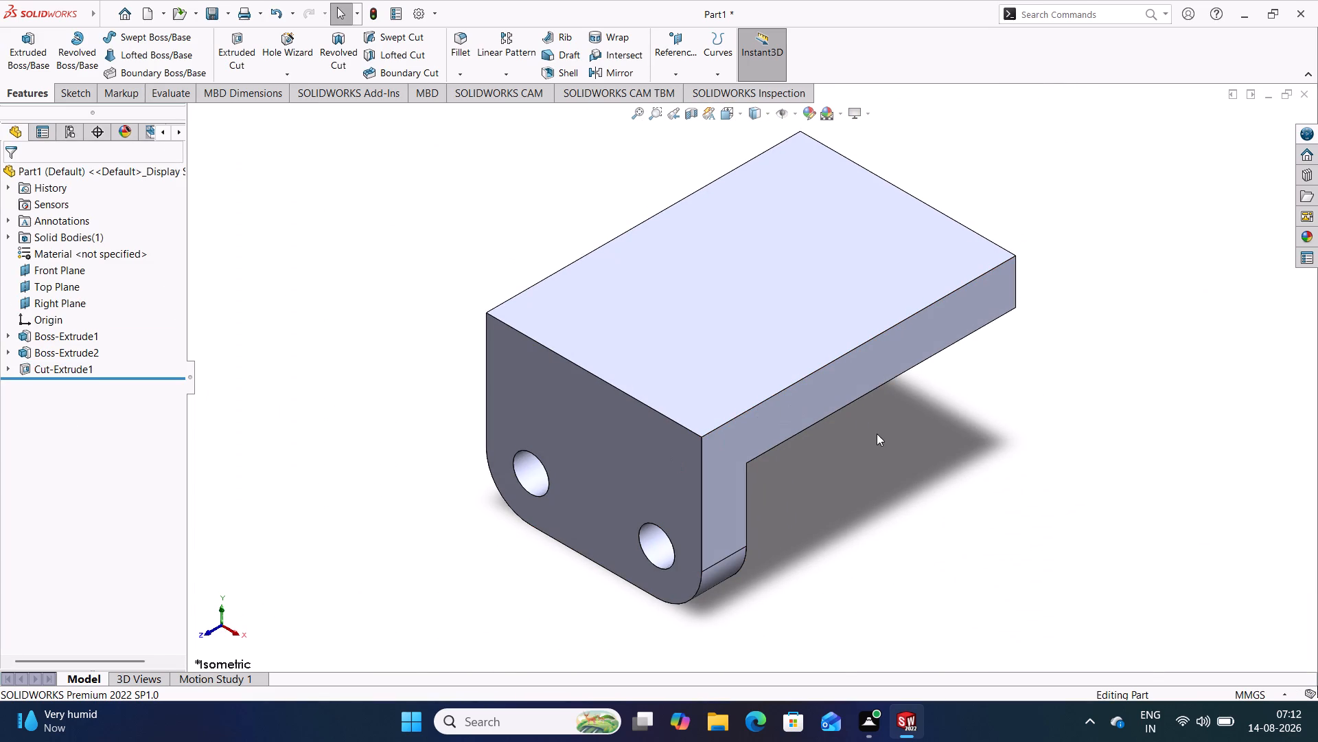
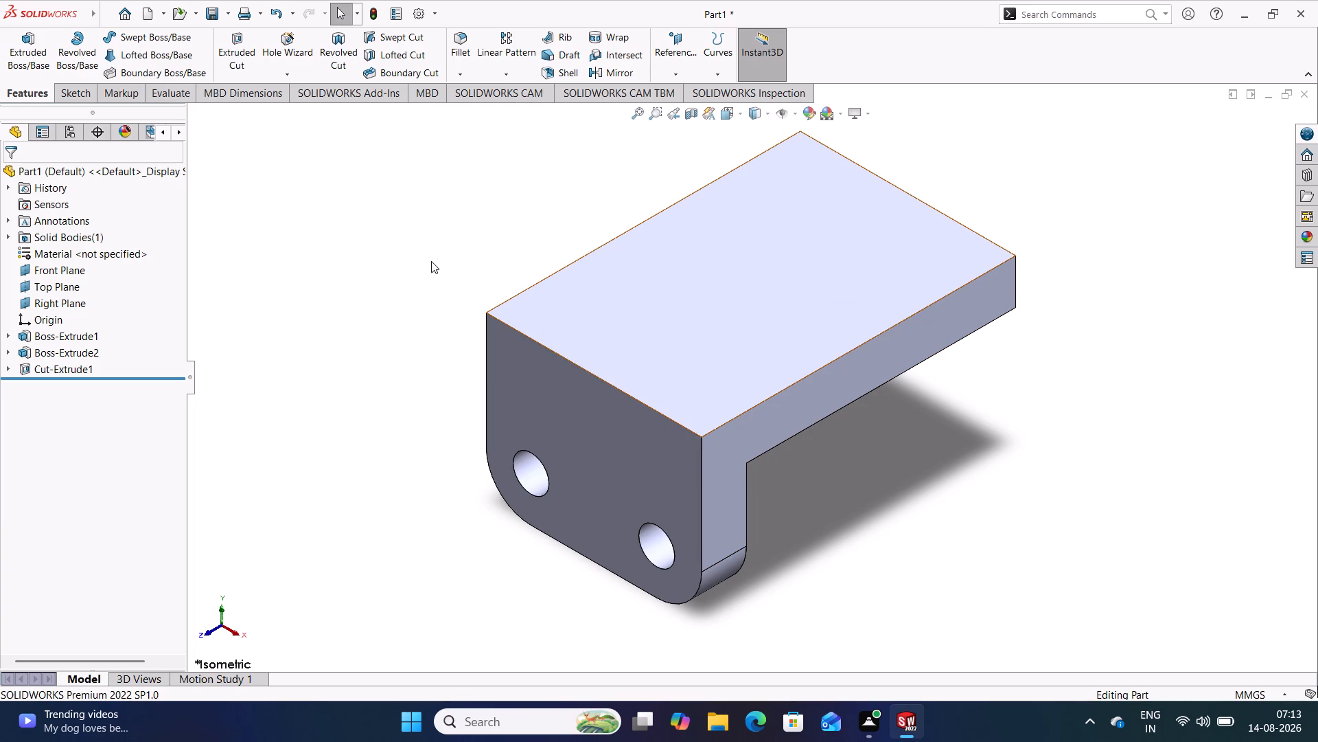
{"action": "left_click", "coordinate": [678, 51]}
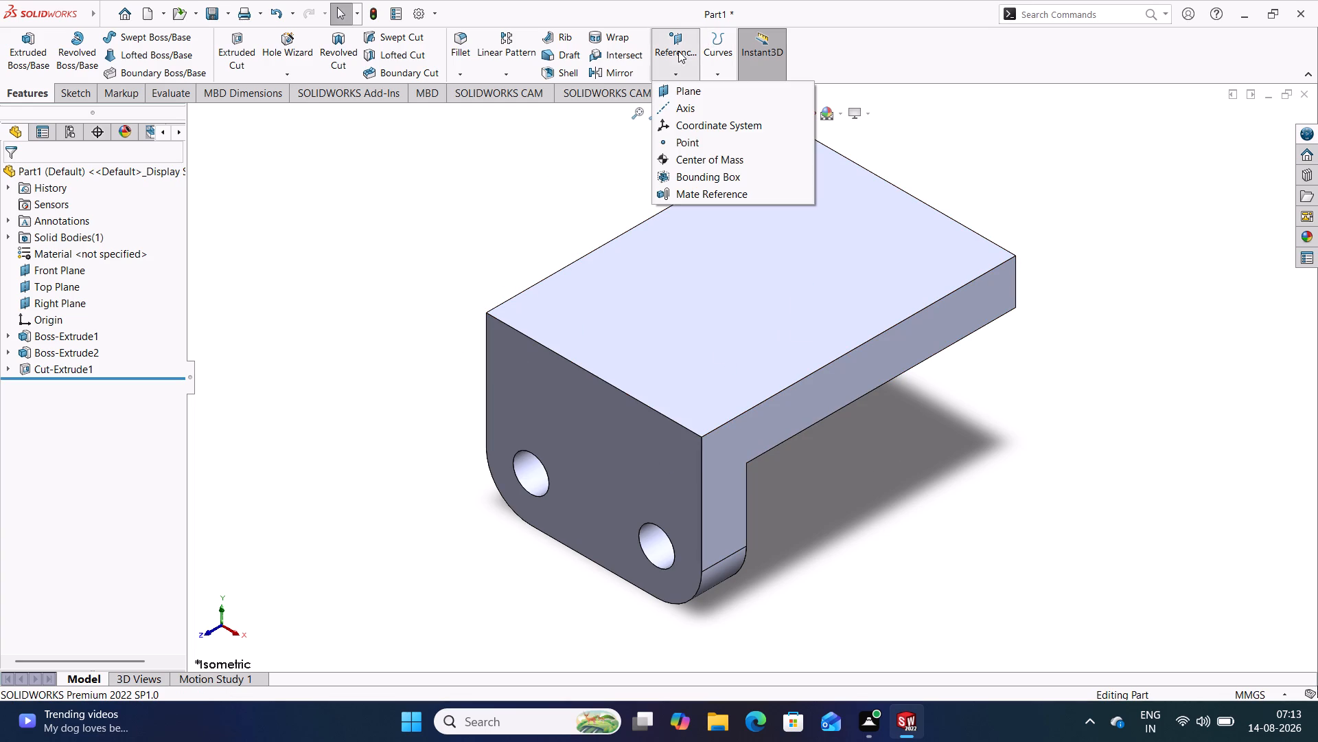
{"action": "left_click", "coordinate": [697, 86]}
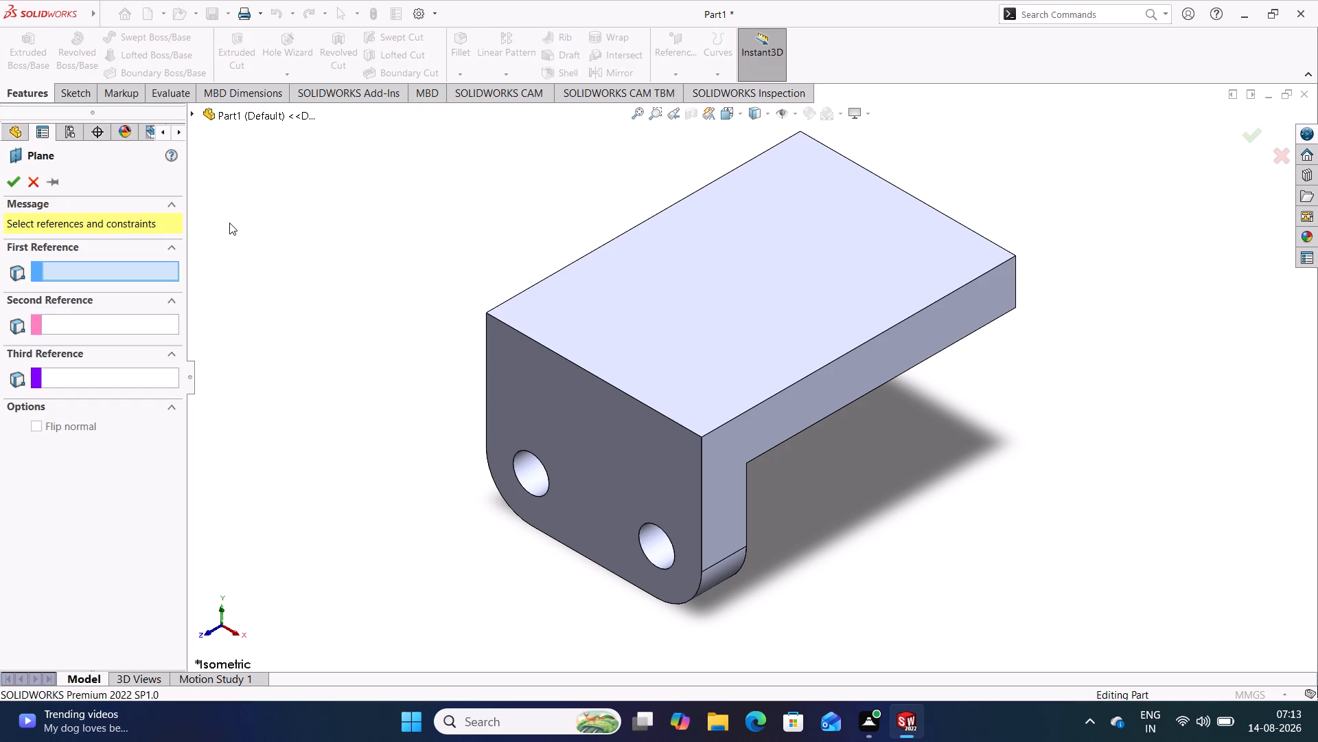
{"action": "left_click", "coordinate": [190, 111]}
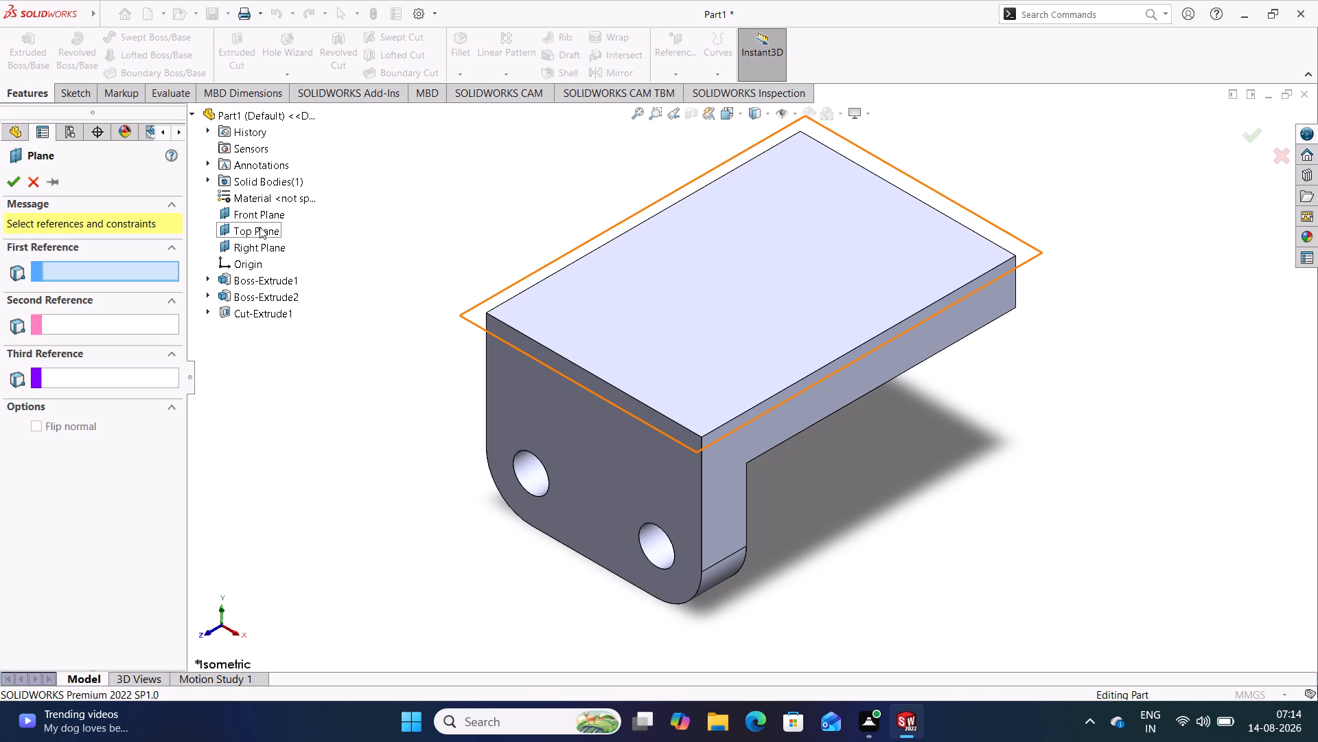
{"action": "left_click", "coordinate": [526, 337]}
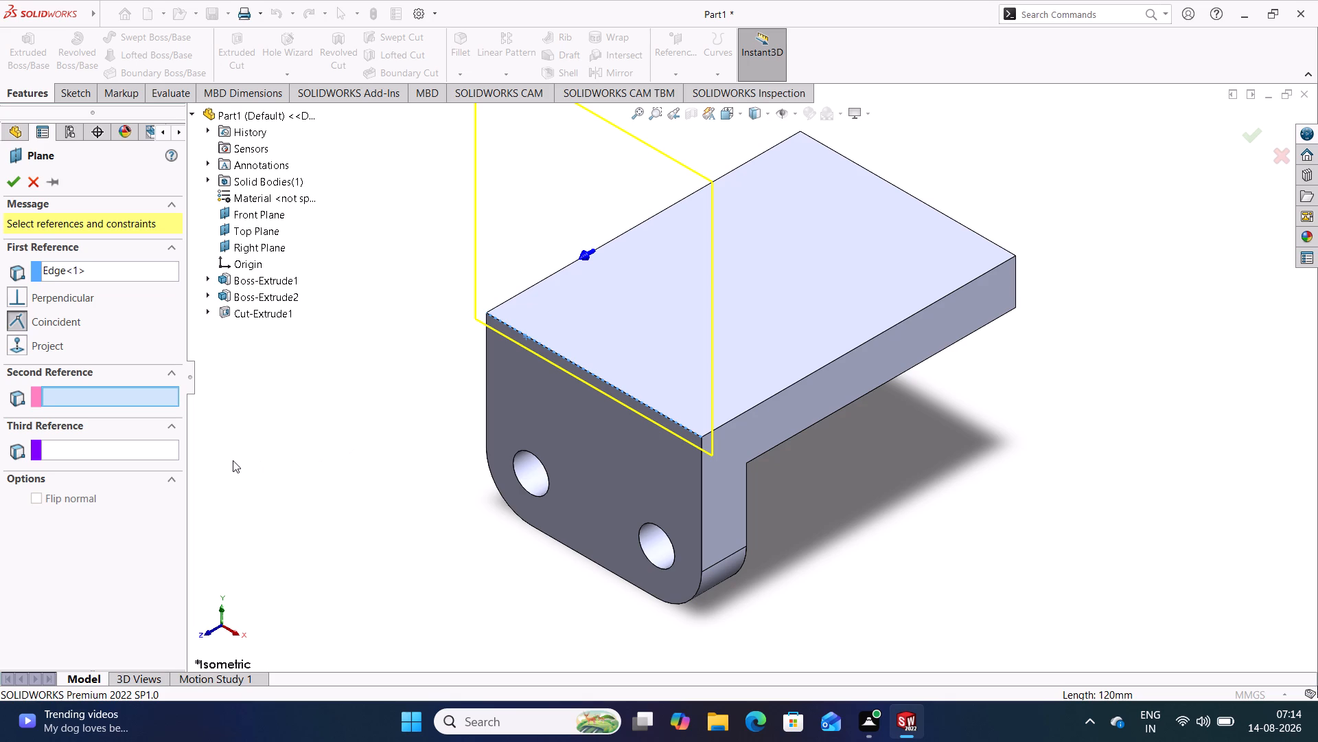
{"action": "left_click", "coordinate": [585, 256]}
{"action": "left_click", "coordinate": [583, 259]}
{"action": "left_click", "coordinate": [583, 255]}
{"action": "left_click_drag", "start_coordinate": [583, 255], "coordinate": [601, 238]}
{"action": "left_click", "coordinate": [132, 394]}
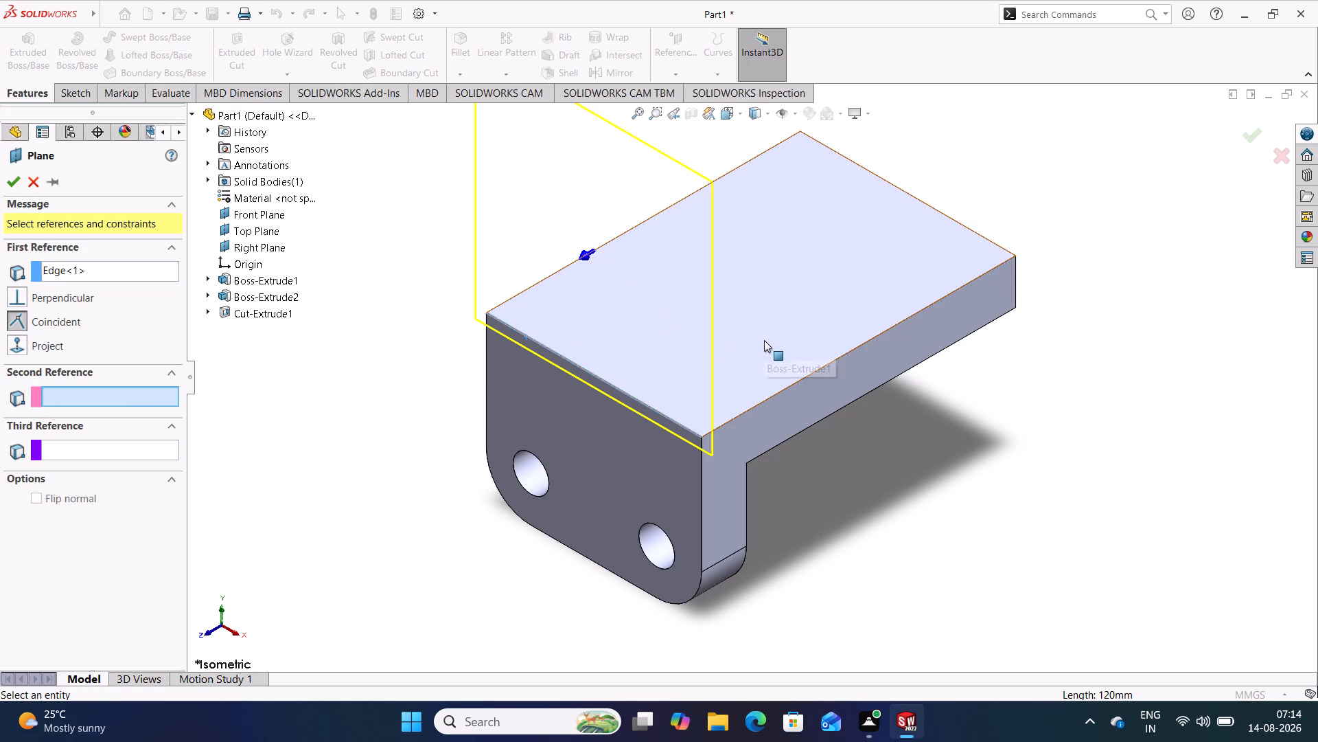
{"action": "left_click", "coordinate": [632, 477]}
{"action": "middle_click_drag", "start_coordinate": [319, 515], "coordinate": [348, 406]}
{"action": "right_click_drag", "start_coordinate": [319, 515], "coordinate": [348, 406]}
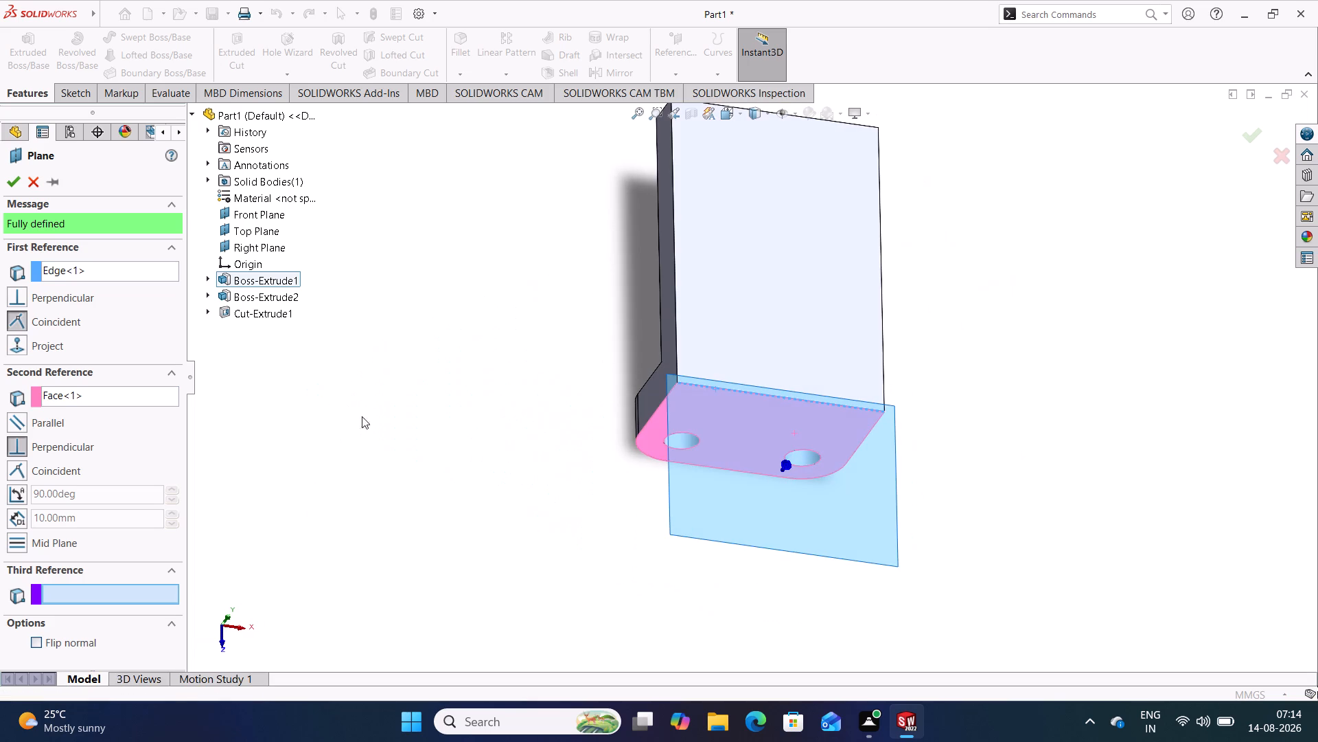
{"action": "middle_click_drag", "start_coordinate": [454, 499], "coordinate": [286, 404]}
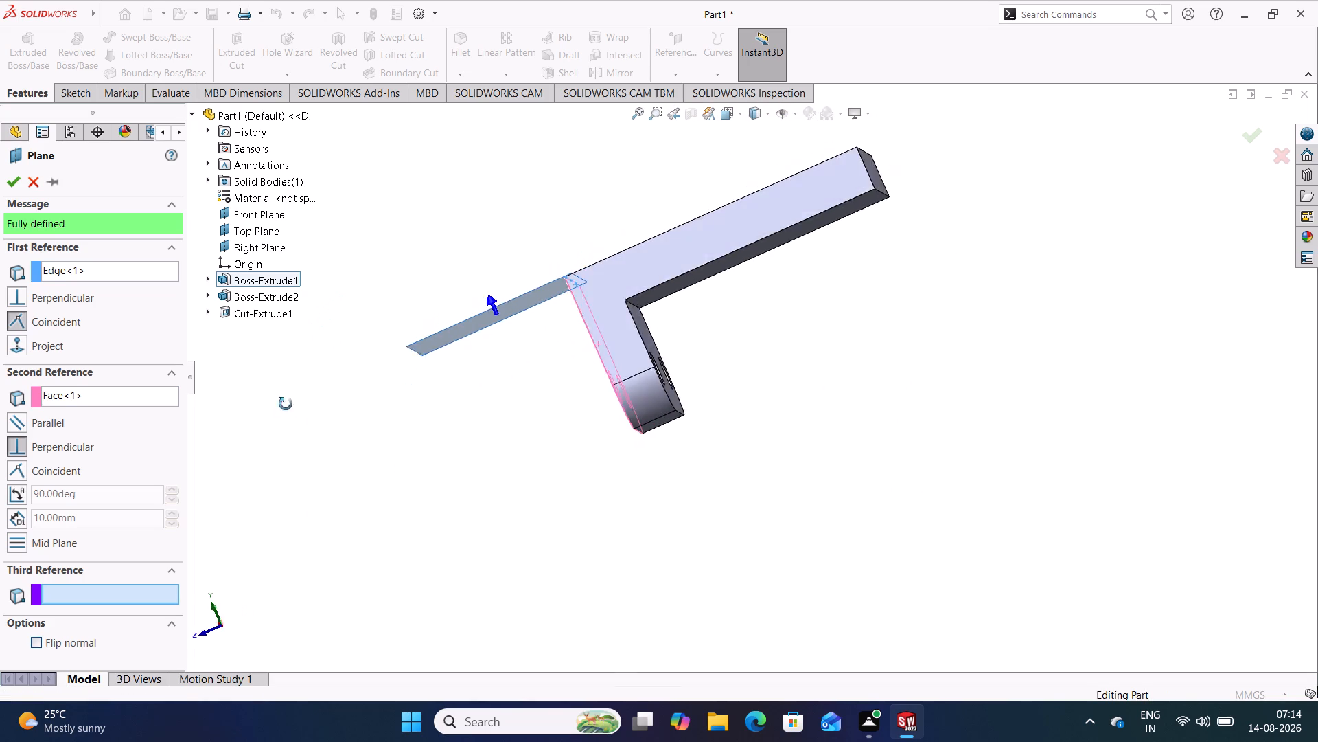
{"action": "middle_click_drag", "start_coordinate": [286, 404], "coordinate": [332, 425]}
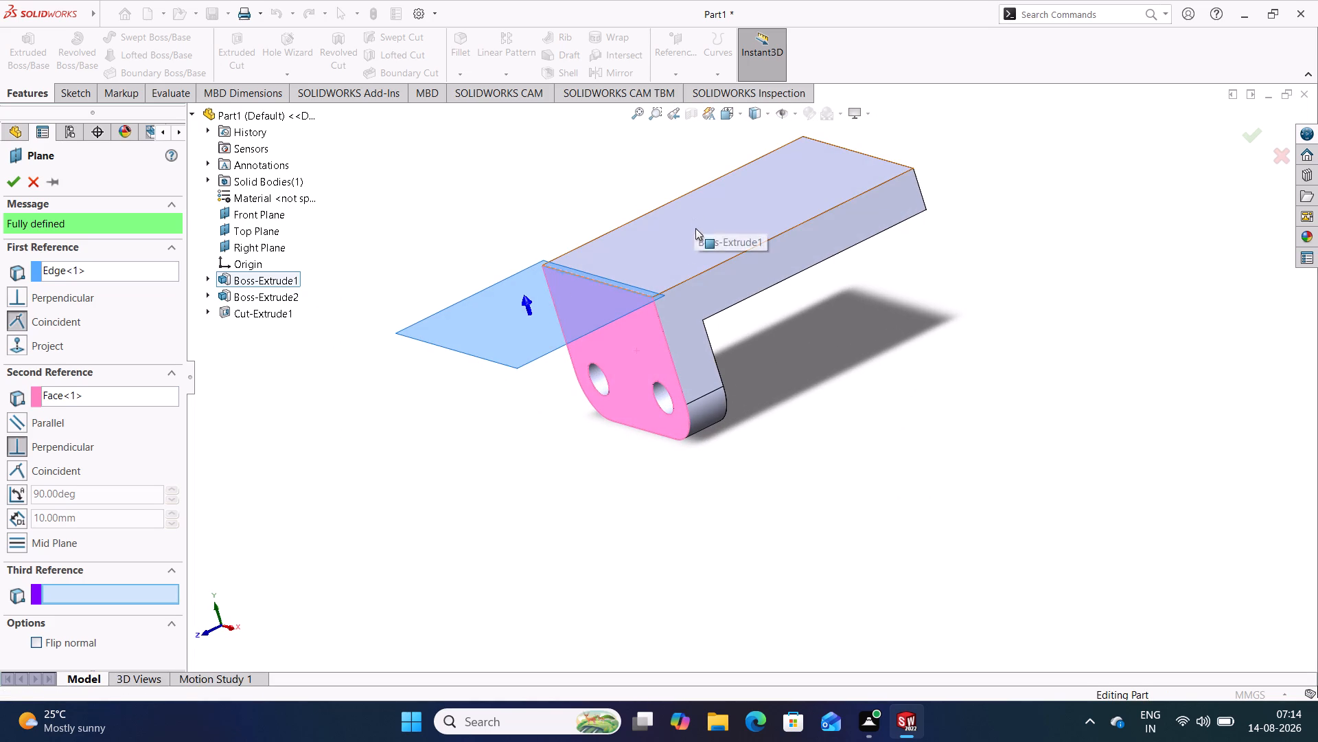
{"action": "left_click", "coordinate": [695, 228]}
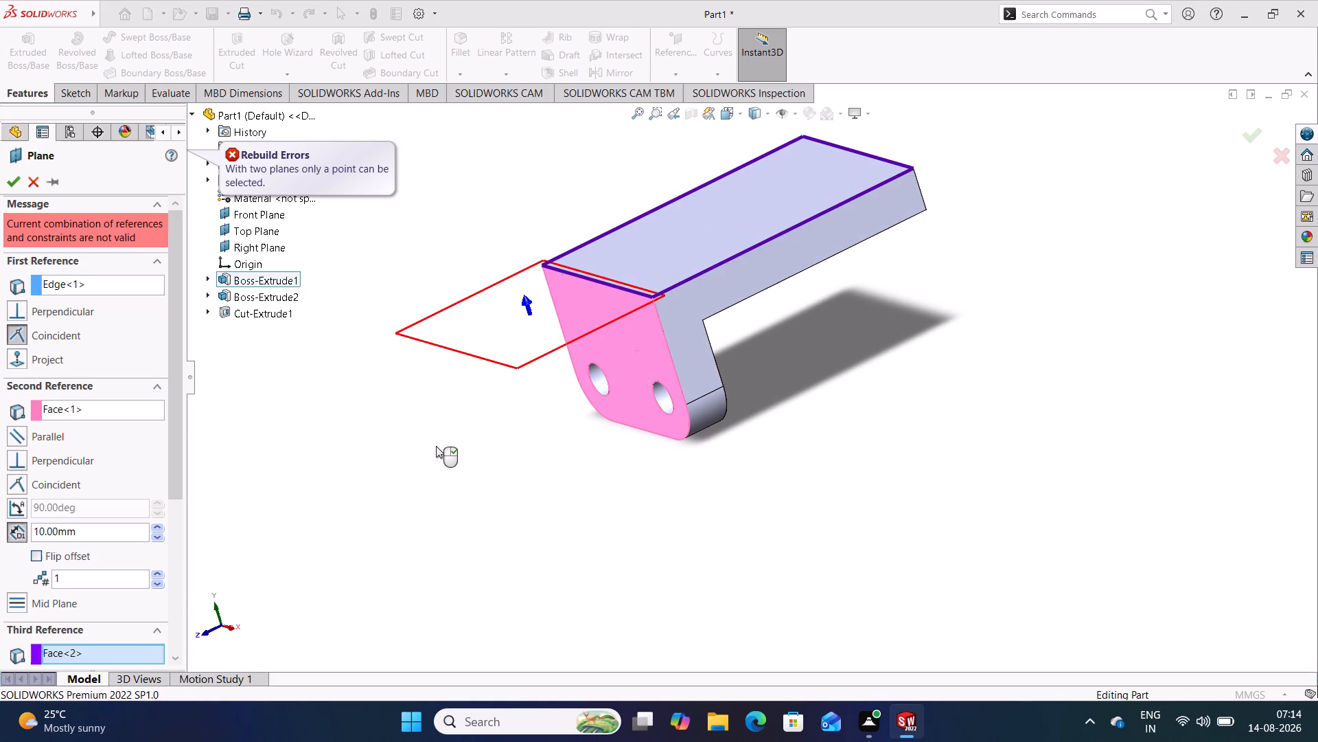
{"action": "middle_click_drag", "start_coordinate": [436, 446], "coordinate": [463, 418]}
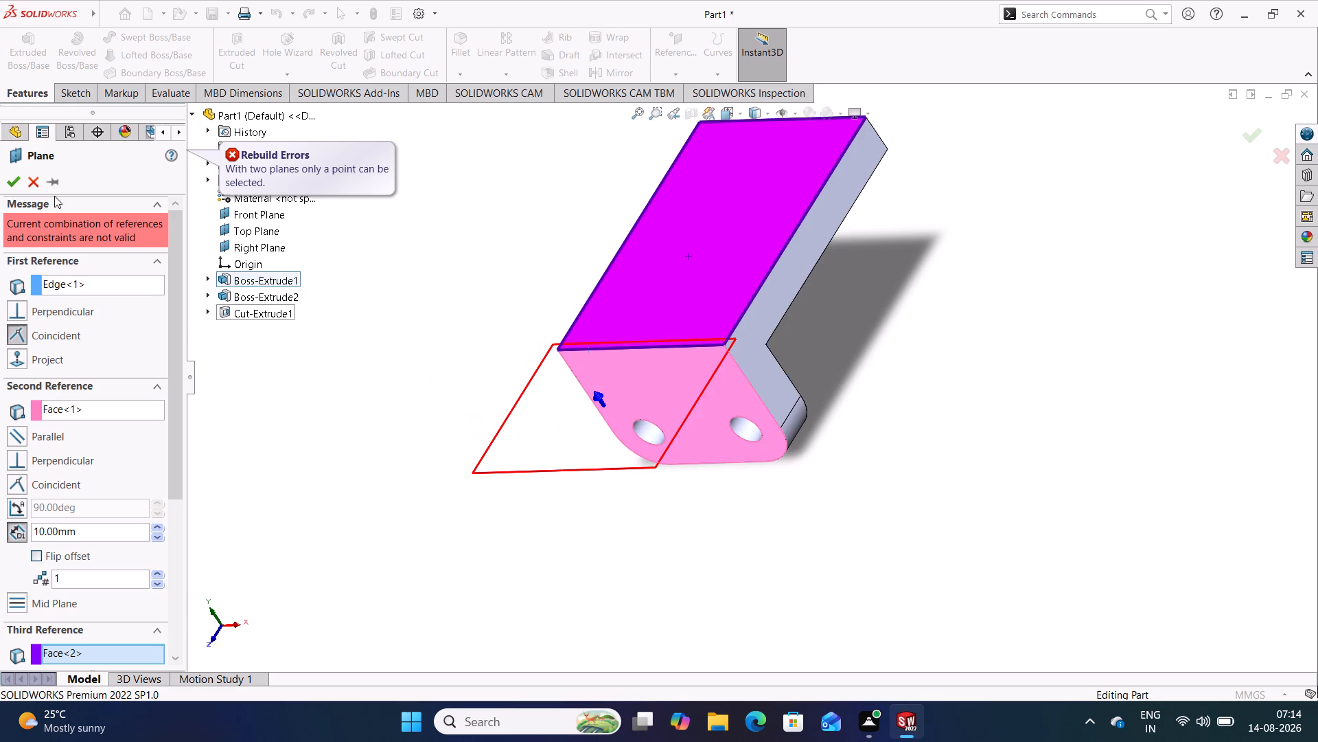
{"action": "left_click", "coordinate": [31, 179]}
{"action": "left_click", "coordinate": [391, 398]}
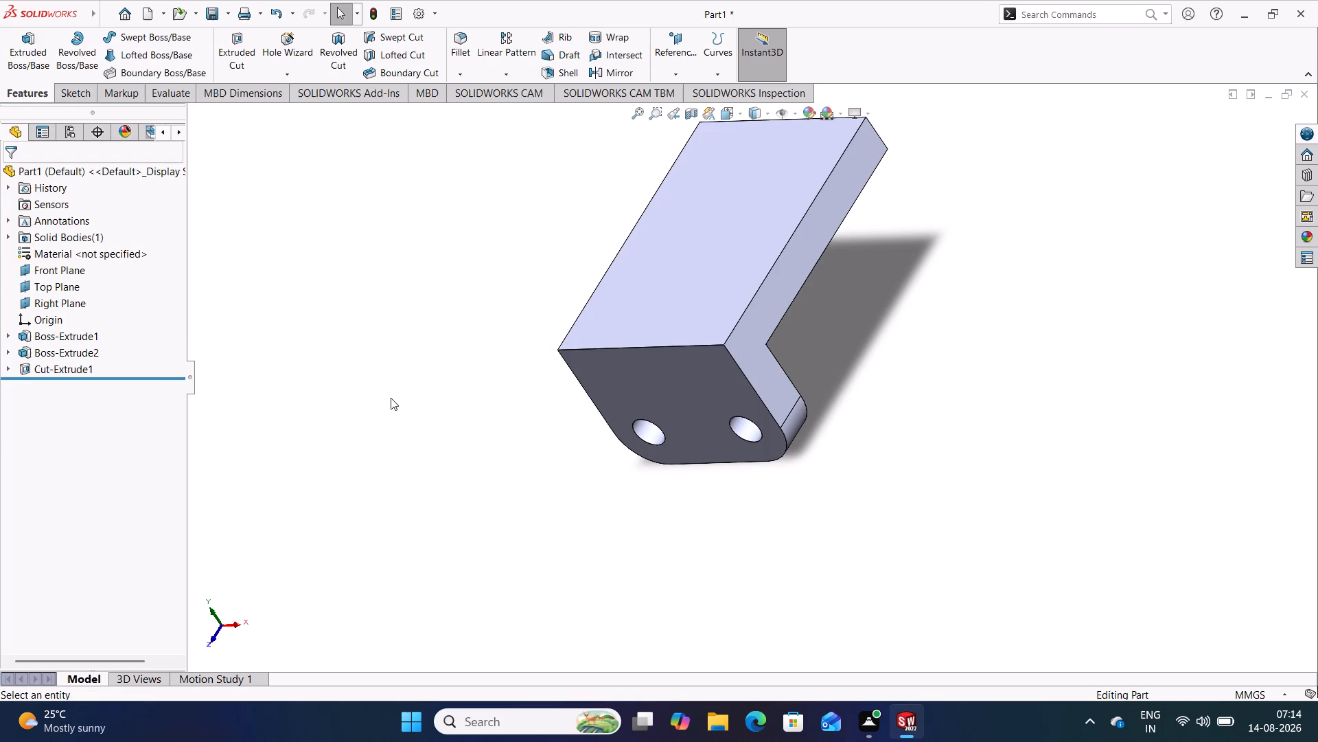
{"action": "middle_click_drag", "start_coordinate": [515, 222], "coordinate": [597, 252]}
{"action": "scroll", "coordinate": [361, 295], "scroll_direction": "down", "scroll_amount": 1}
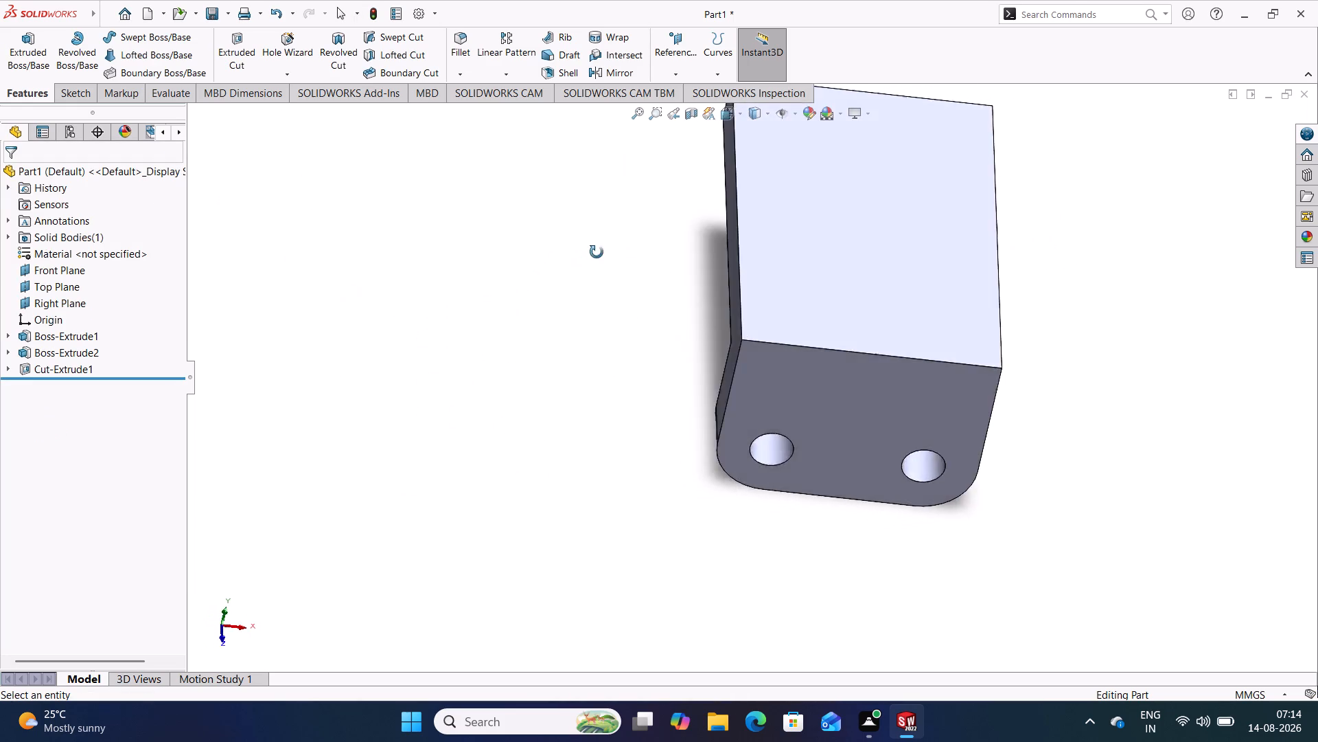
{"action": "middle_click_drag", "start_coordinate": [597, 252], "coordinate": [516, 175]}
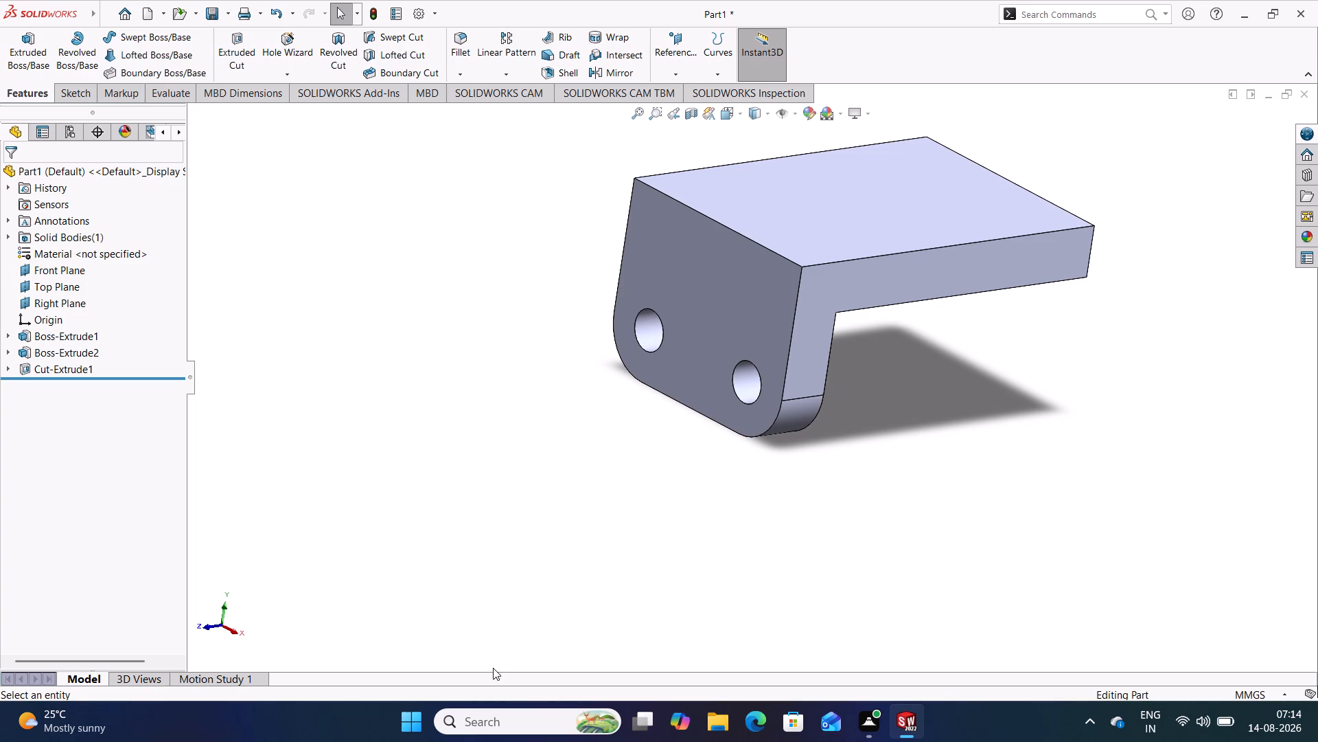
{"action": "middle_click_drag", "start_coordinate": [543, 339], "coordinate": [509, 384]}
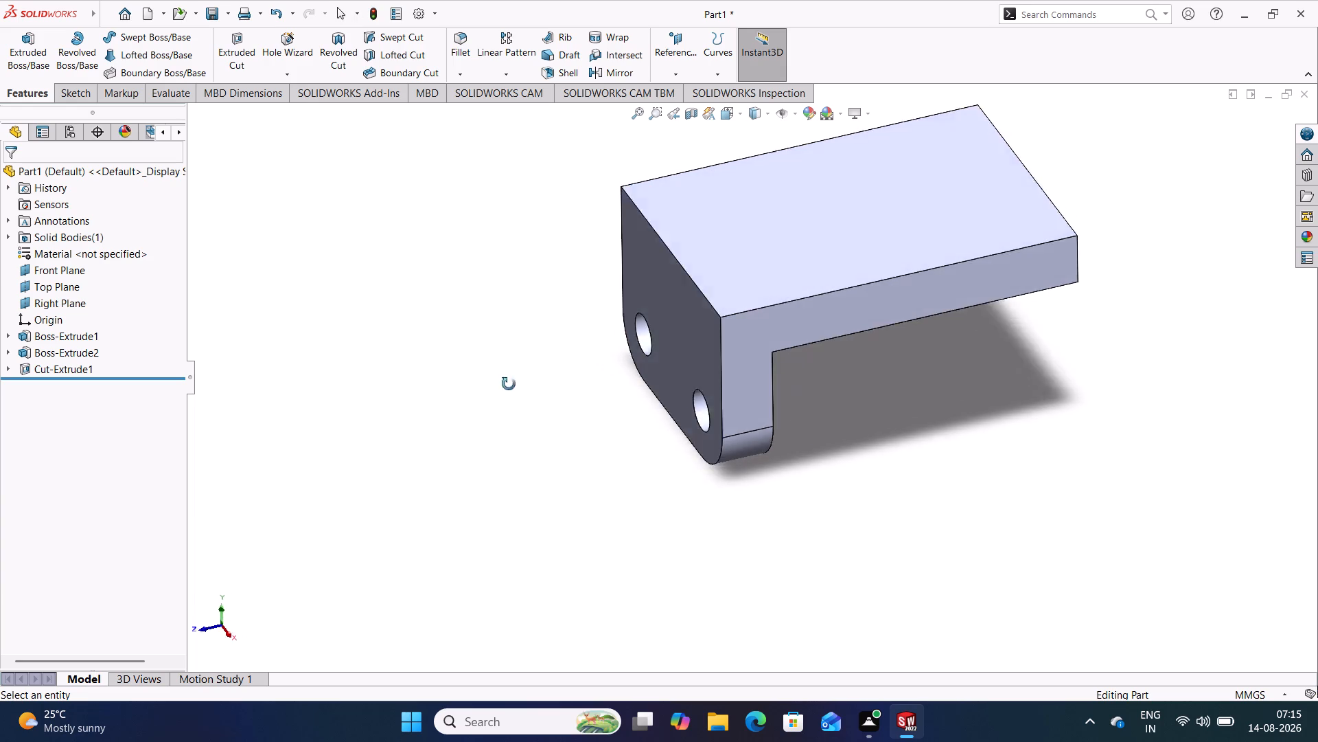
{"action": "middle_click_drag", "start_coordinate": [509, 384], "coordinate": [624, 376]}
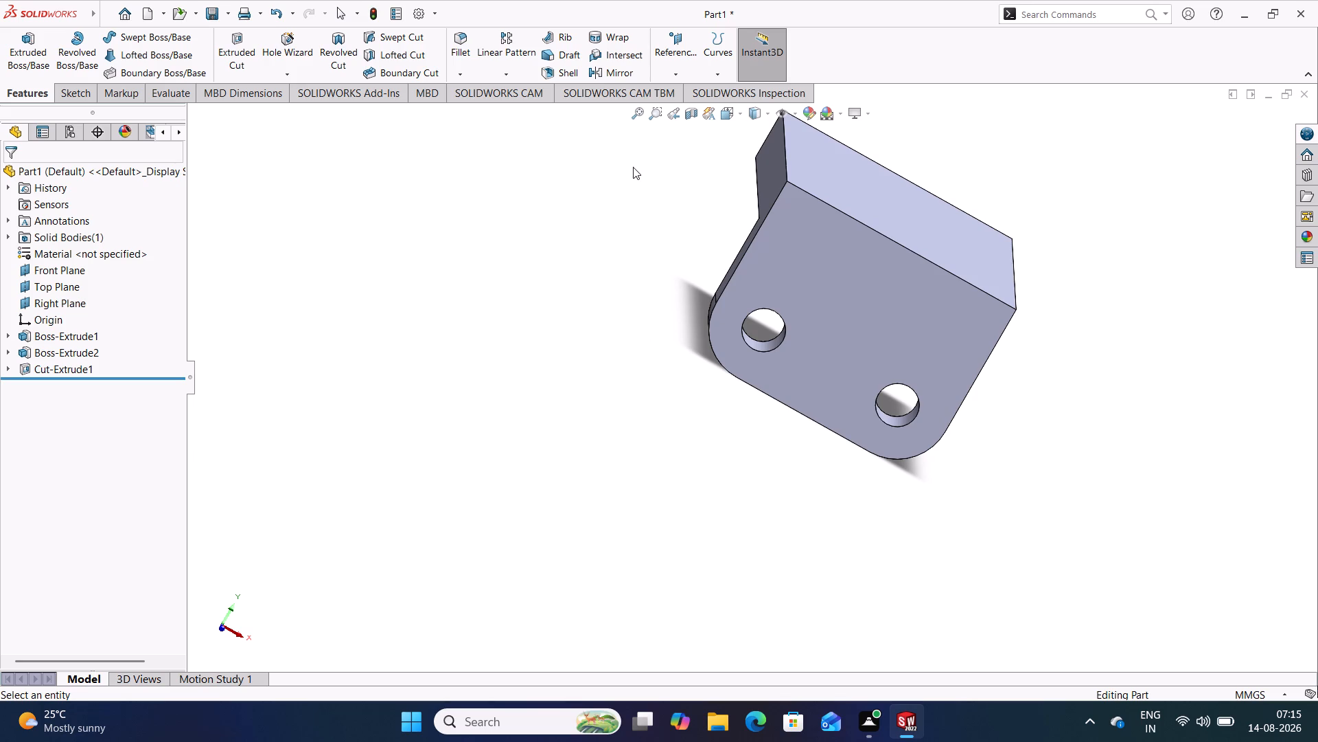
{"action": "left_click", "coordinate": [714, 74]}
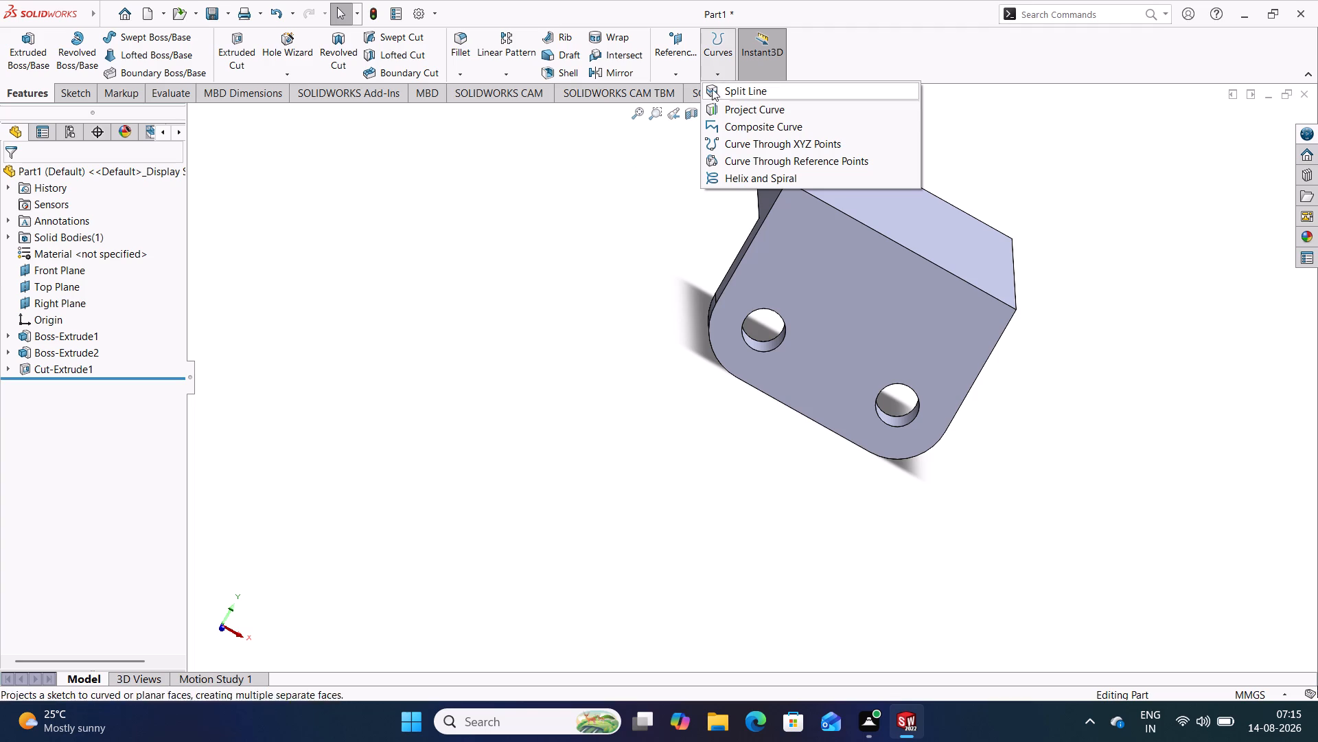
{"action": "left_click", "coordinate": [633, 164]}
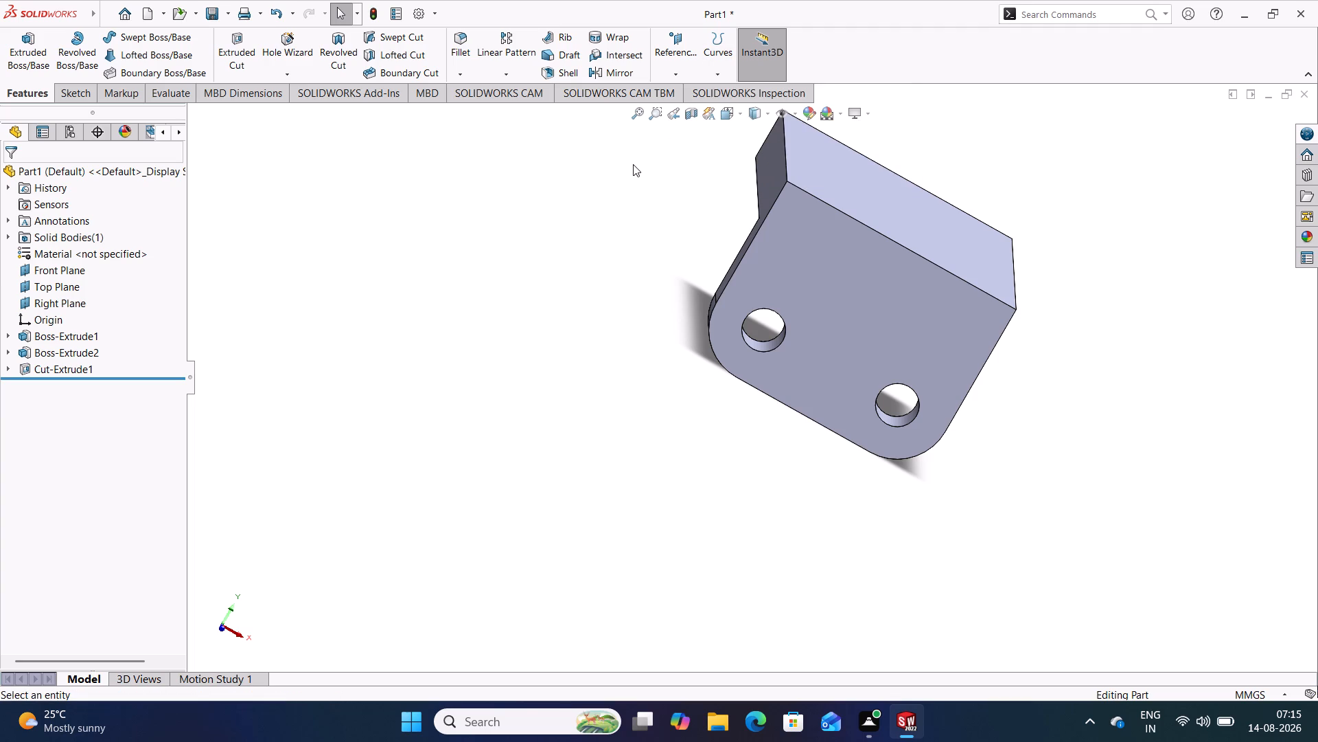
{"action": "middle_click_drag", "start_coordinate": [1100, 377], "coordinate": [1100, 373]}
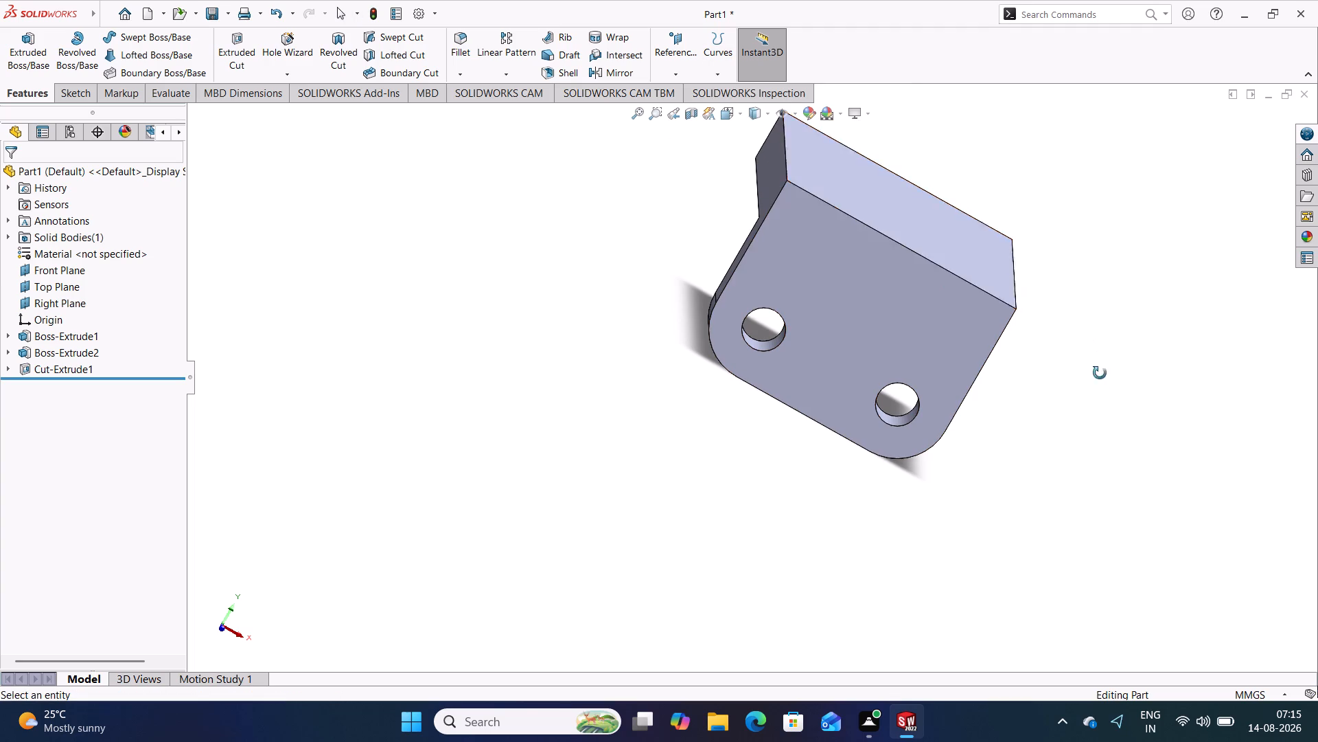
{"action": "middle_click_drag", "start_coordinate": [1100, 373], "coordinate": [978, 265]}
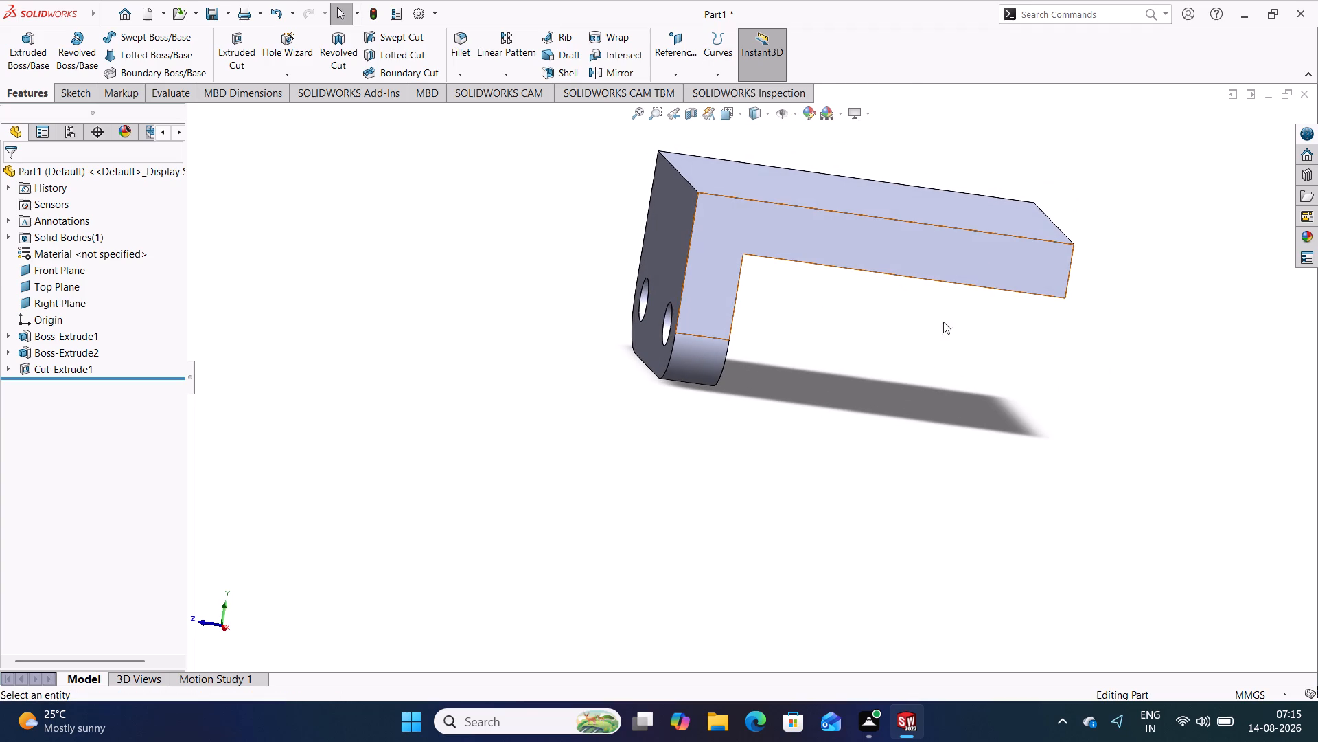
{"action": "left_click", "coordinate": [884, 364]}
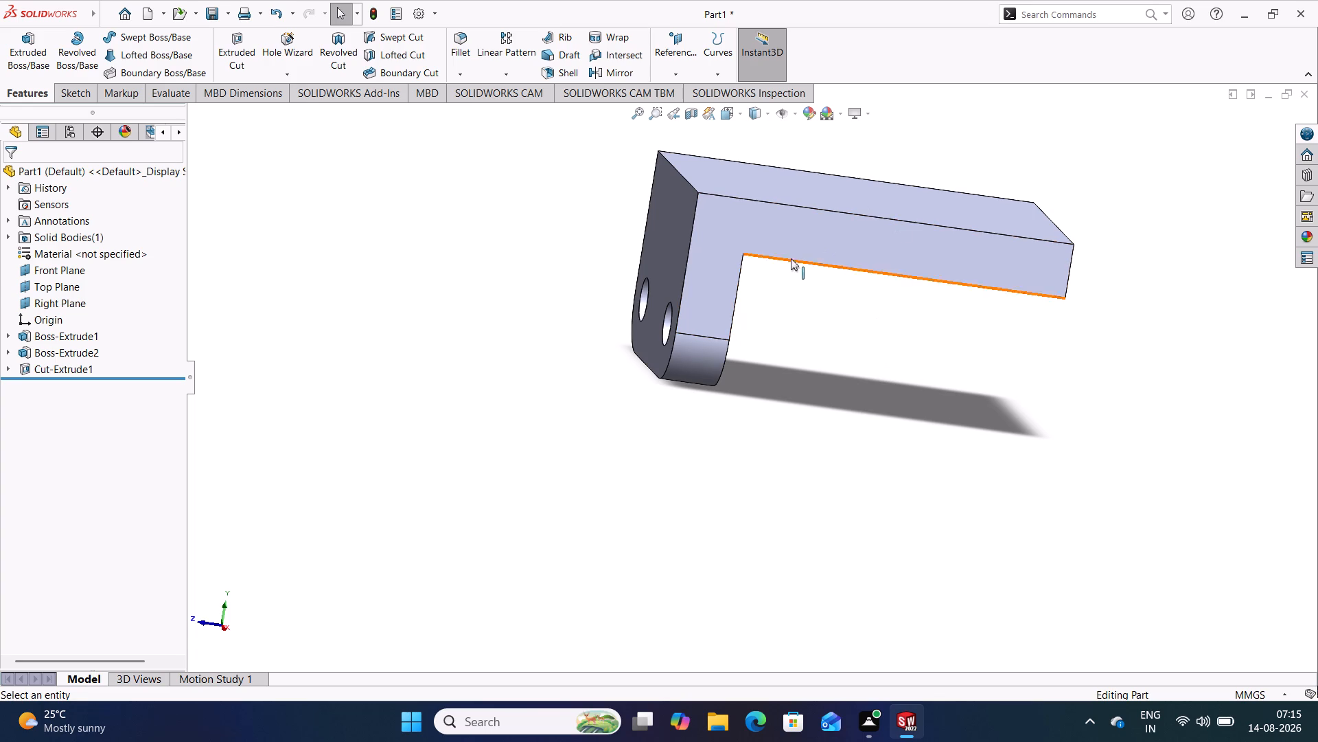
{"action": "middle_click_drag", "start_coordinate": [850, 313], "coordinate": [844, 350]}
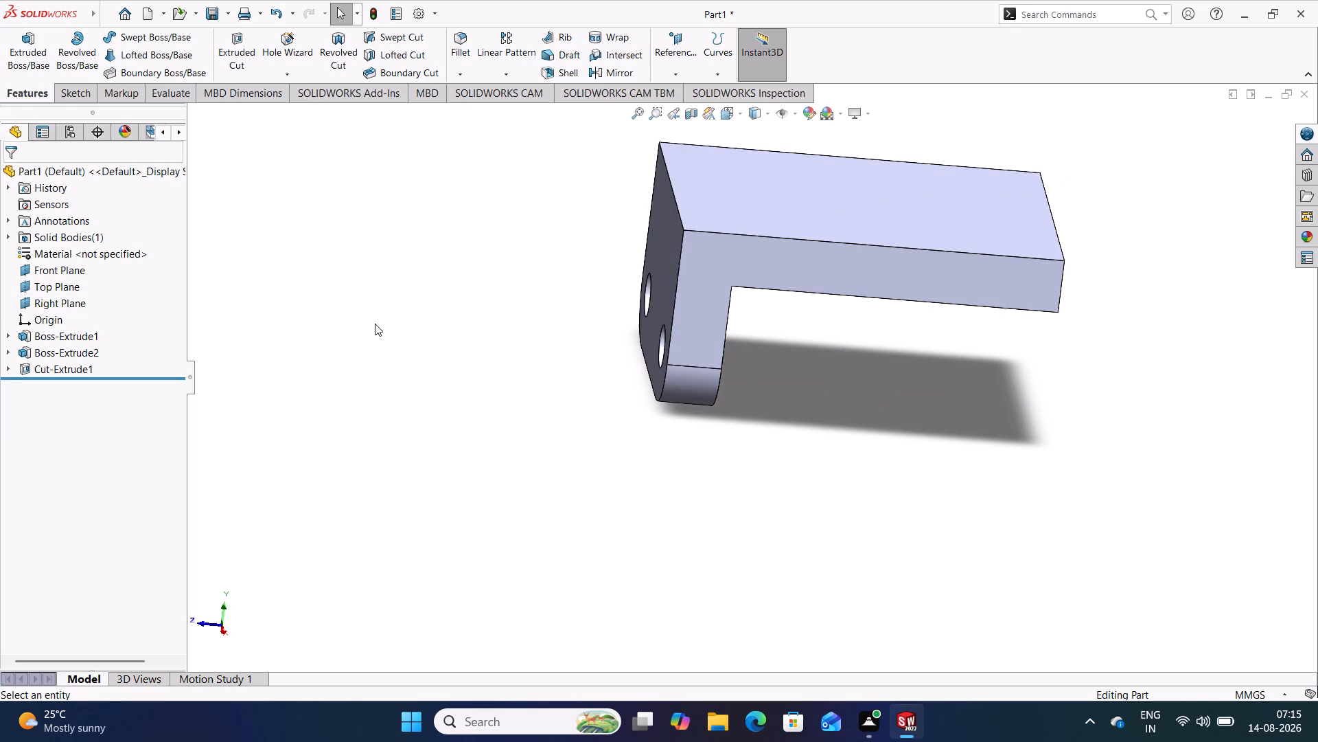
On the Right Plane, sketch a sloped line rising from the origin and a connected line about 39.5 mm long down to the flange's top edge.
{"action": "key", "text": "ctrl+4"}
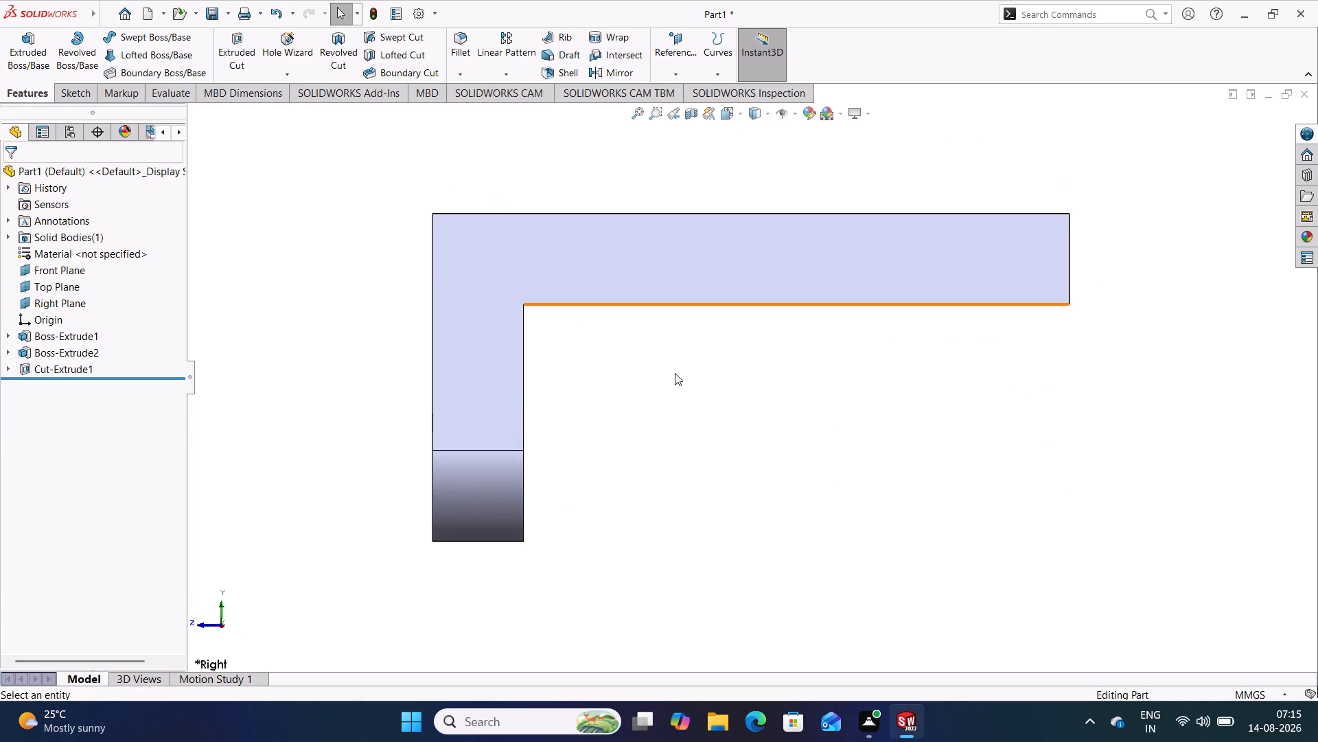
{"action": "middle_click_drag", "start_coordinate": [676, 383], "coordinate": [675, 391]}
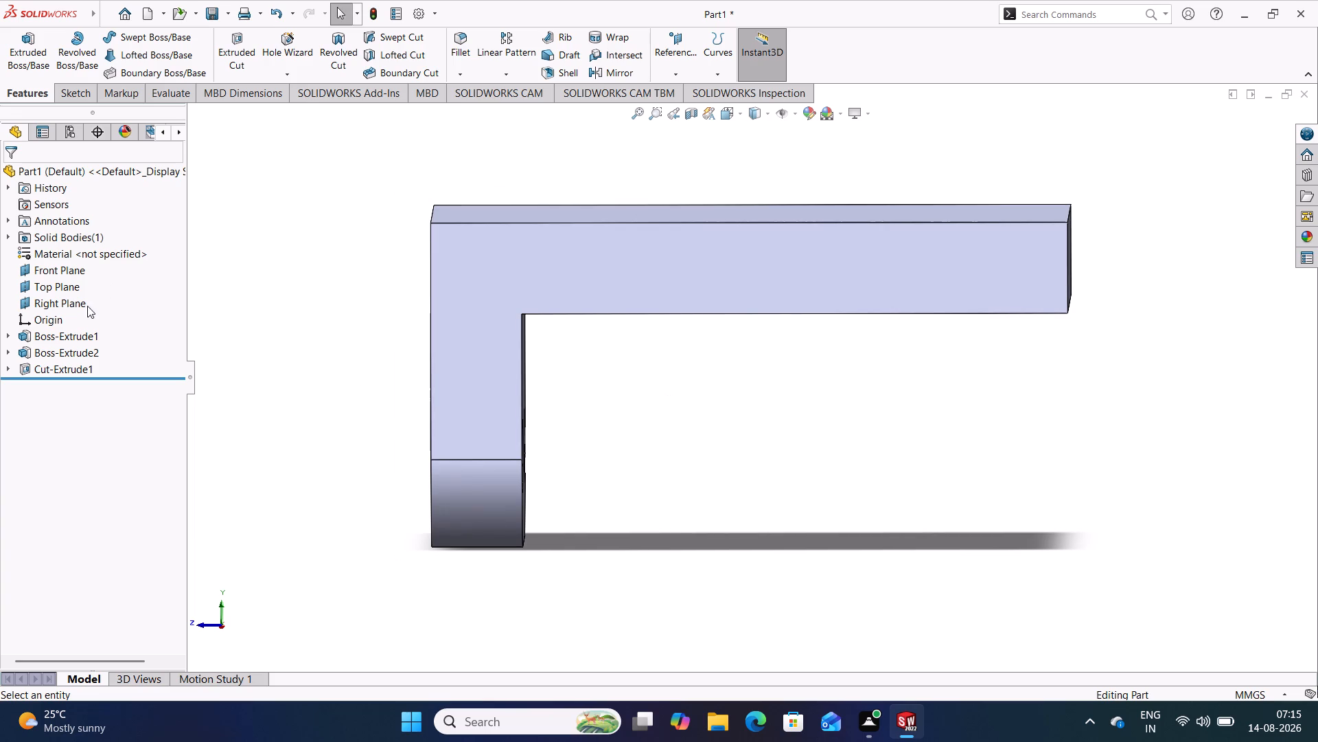
{"action": "left_click", "coordinate": [72, 302]}
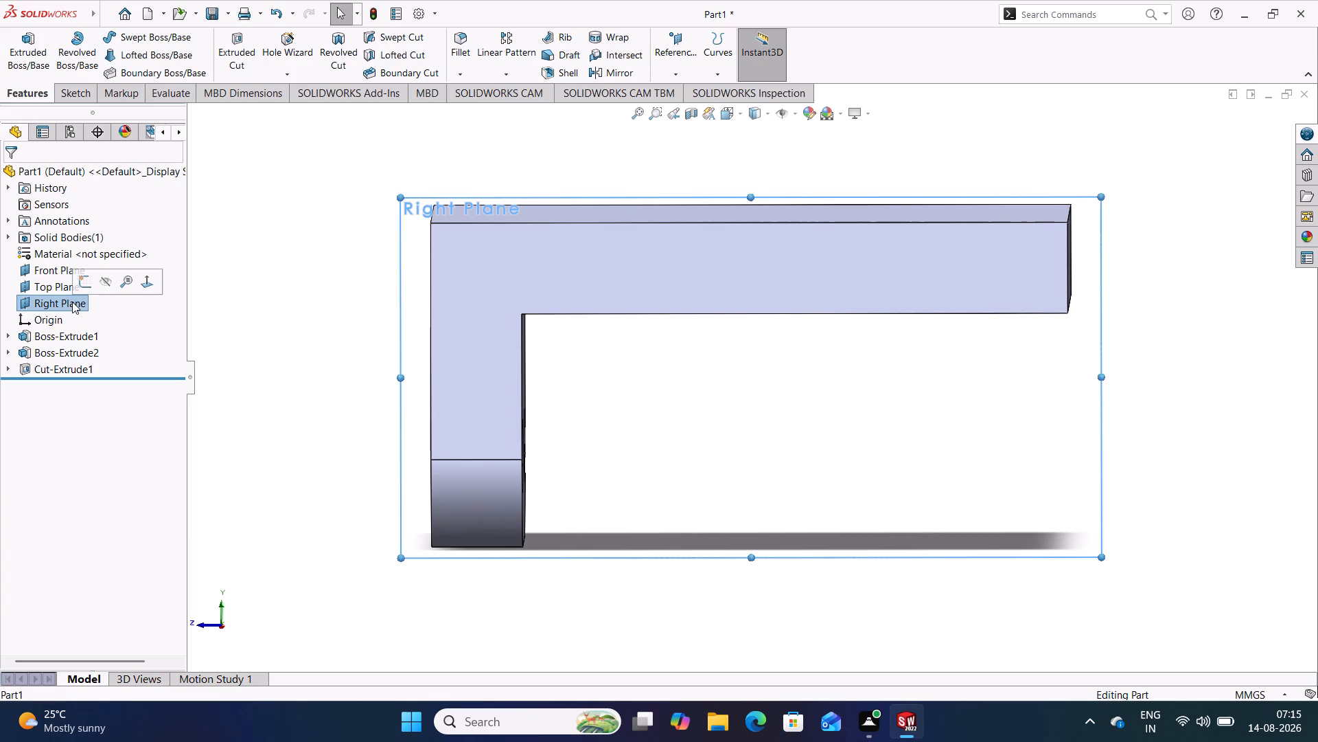
{"action": "left_click", "coordinate": [84, 282]}
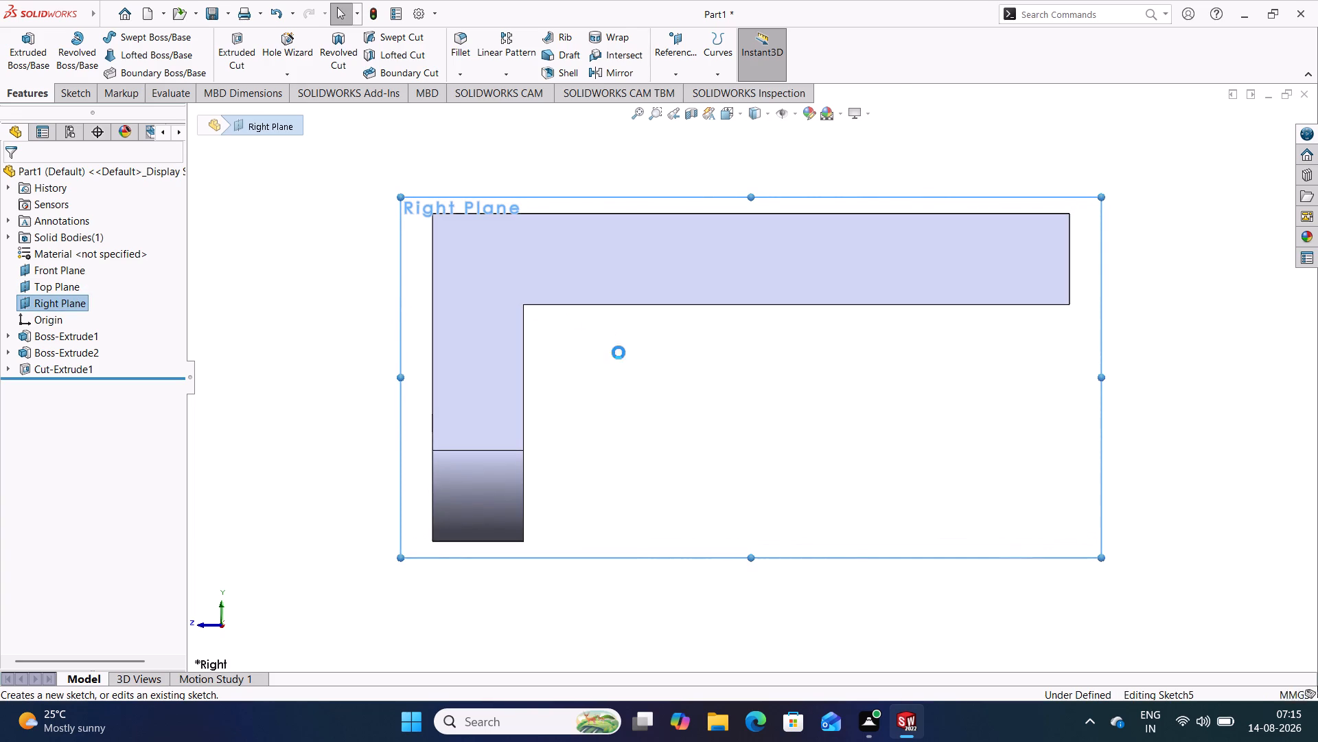
{"action": "scroll", "coordinate": [621, 357], "scroll_direction": "up", "scroll_amount": 1}
{"action": "left_click", "coordinate": [684, 398]}
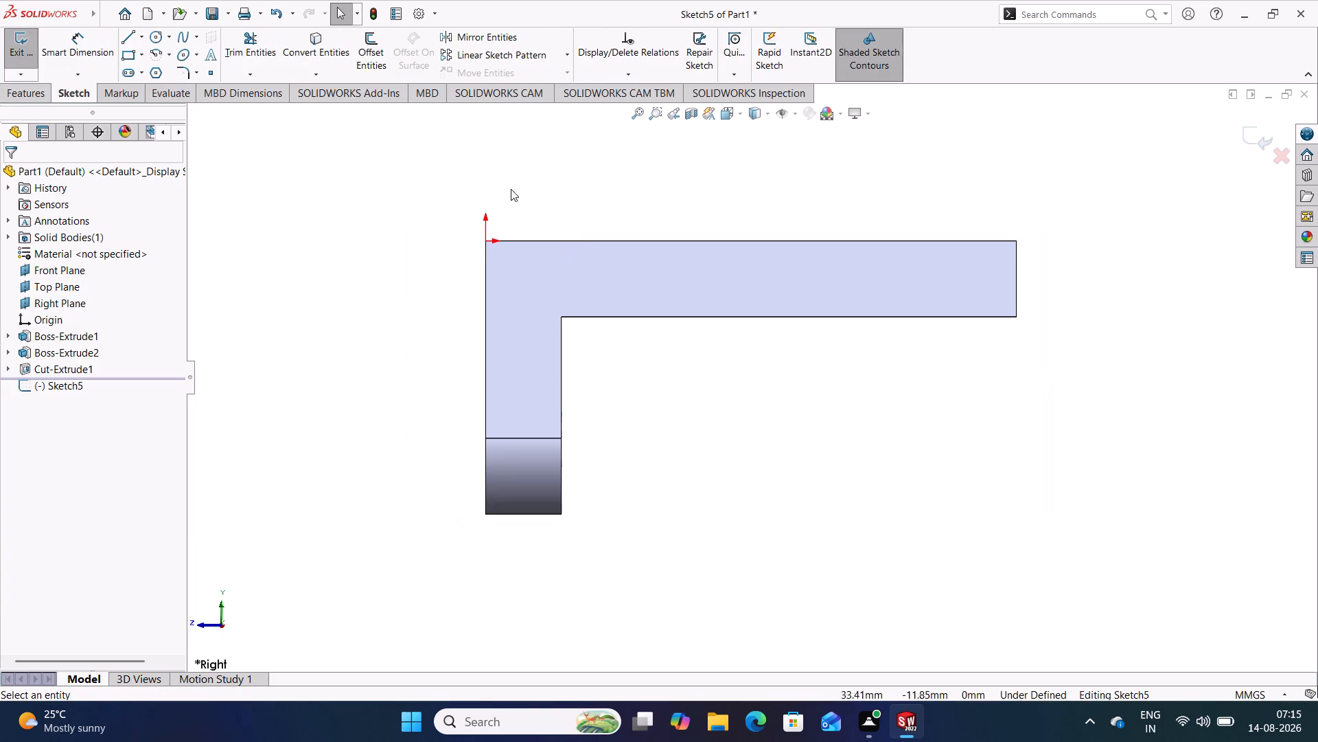
{"action": "left_click", "coordinate": [127, 34]}
{"action": "left_click", "coordinate": [485, 242]}
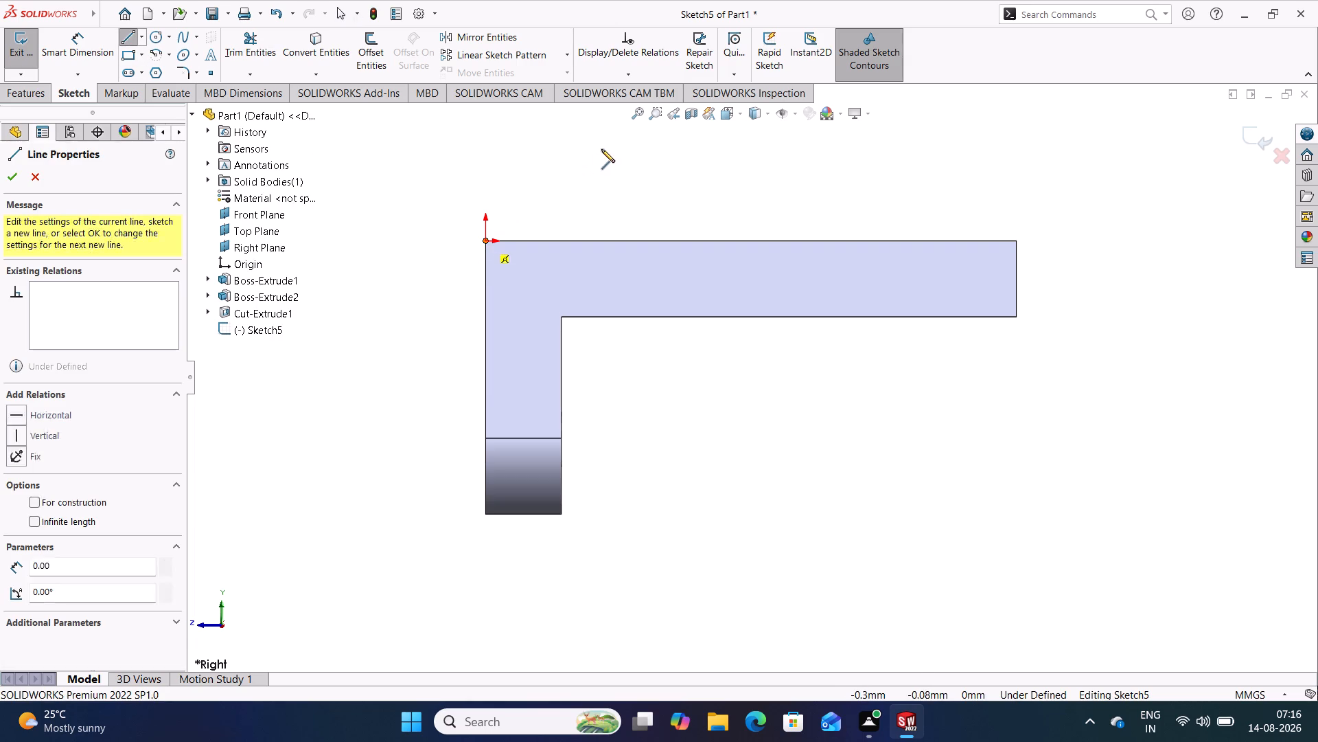
{"action": "left_click", "coordinate": [661, 135]}
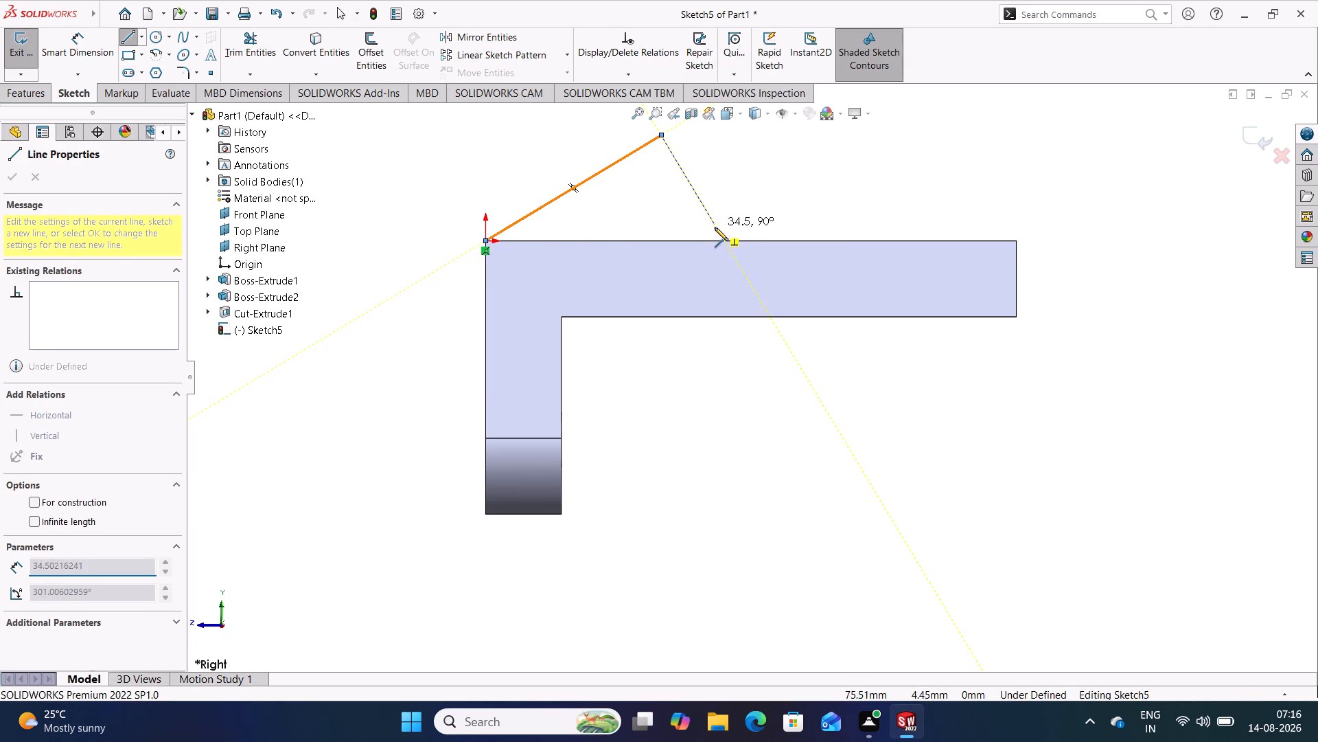
{"action": "left_click", "coordinate": [718, 241]}
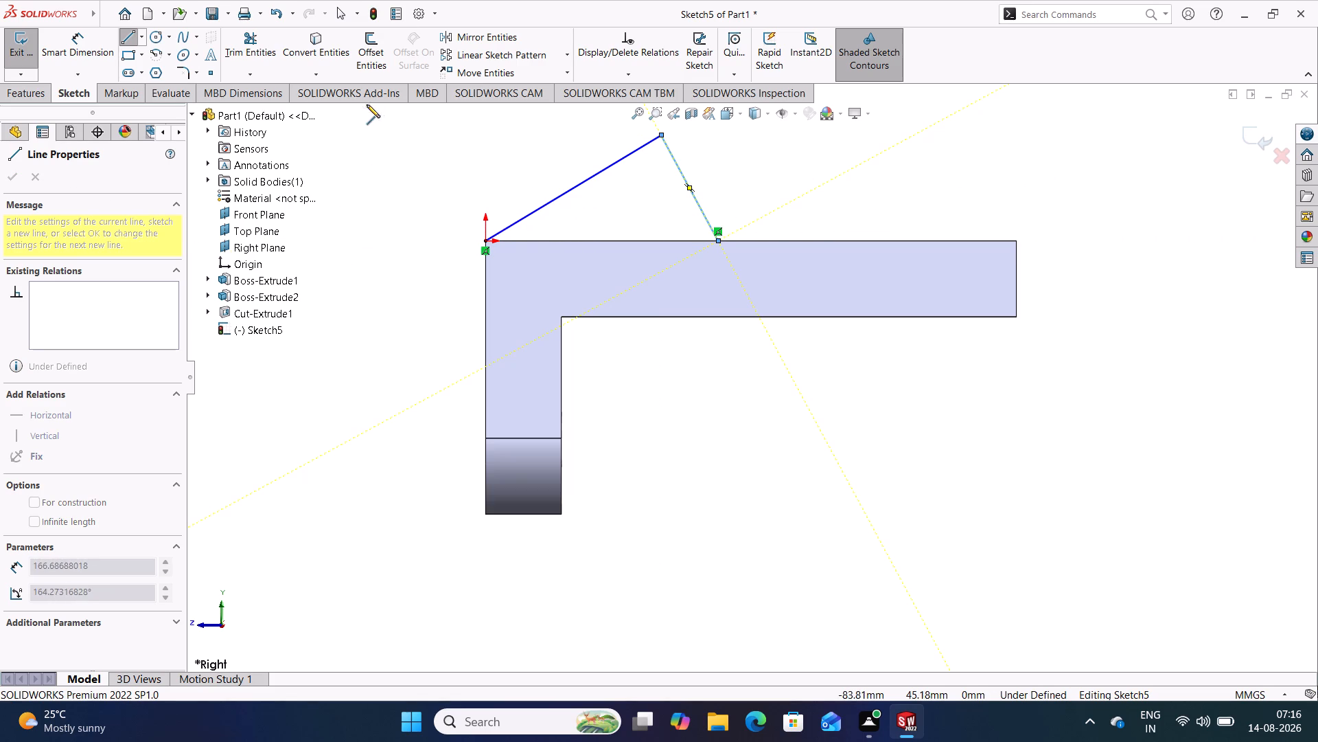
{"action": "left_click", "coordinate": [124, 38]}
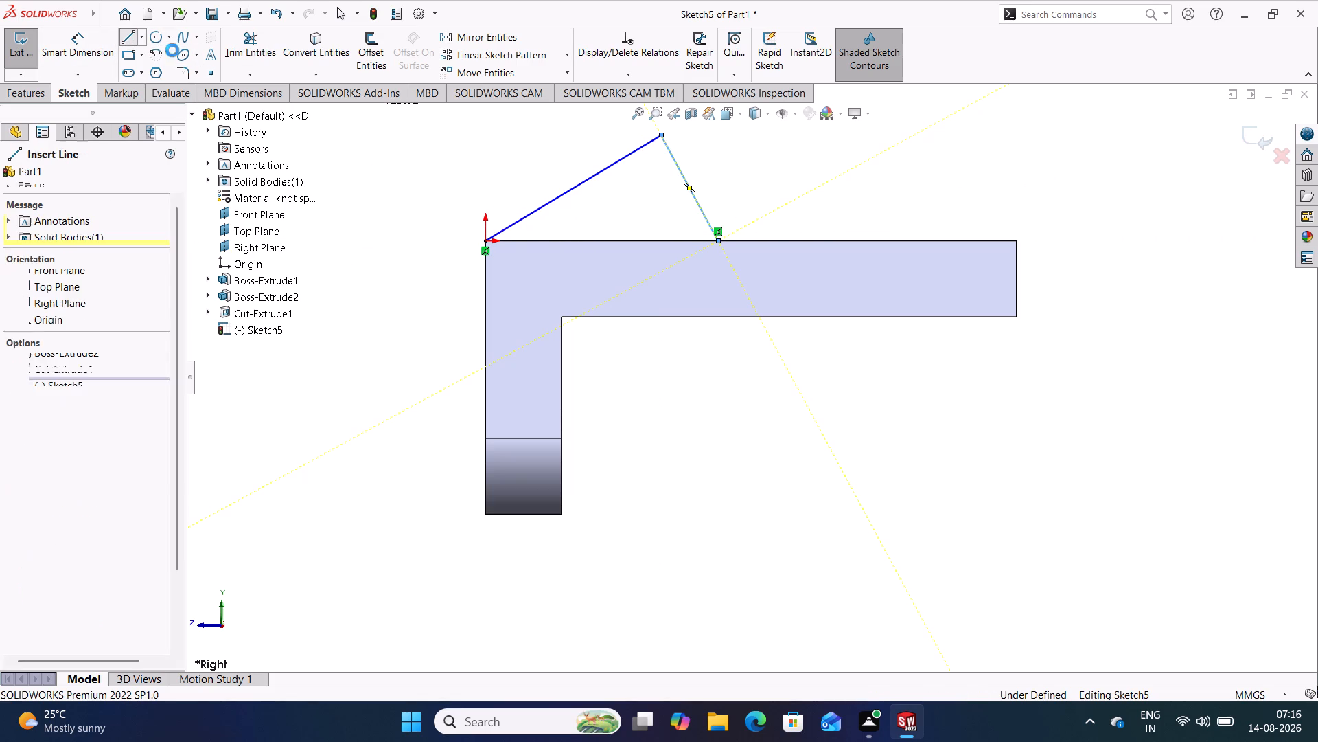
{"action": "left_click", "coordinate": [391, 226]}
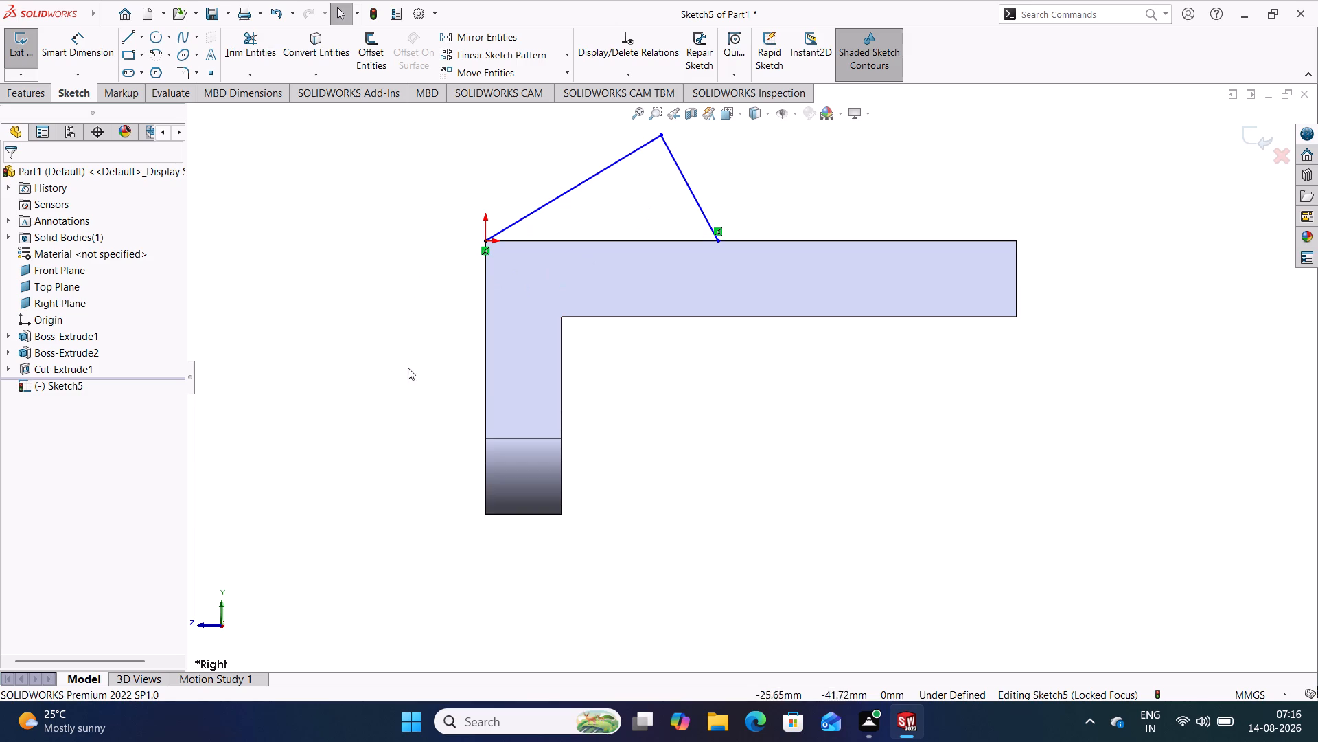
Dimension the angle between the descending line and the flange's top edge as 45°.
{"action": "right_click_drag", "start_coordinate": [383, 417], "coordinate": [385, 238]}
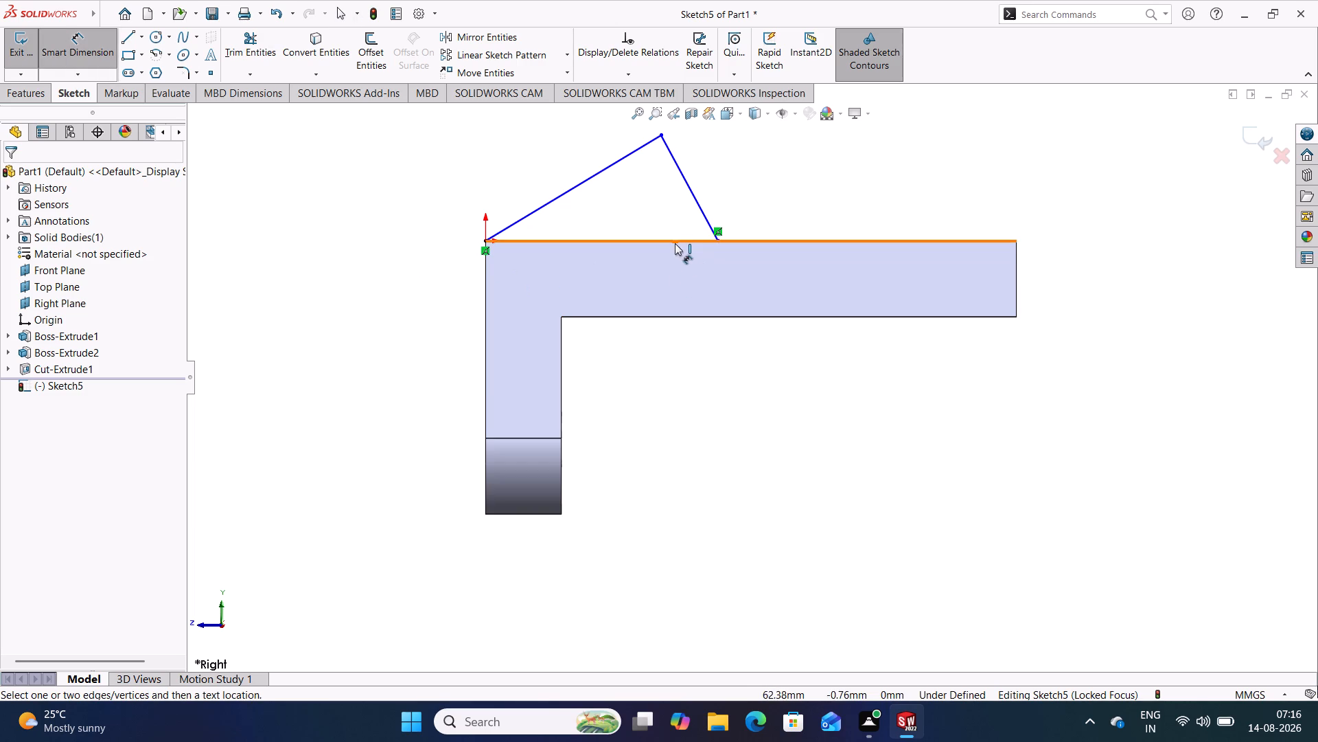
{"action": "left_click", "coordinate": [675, 243]}
{"action": "left_click", "coordinate": [700, 211]}
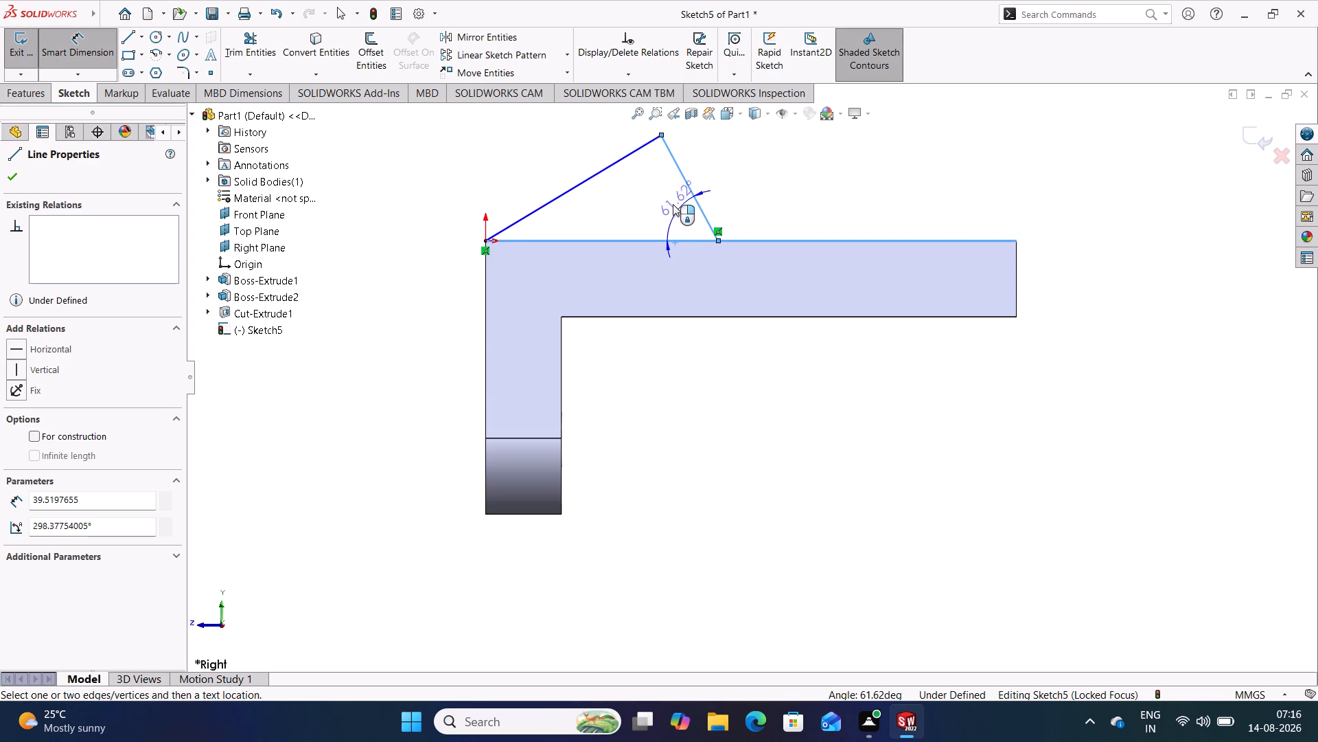
{"action": "left_click", "coordinate": [670, 211]}
{"action": "type", "text": "45"}
{"action": "key", "text": "Return"}
{"action": "left_click", "coordinate": [798, 196]}
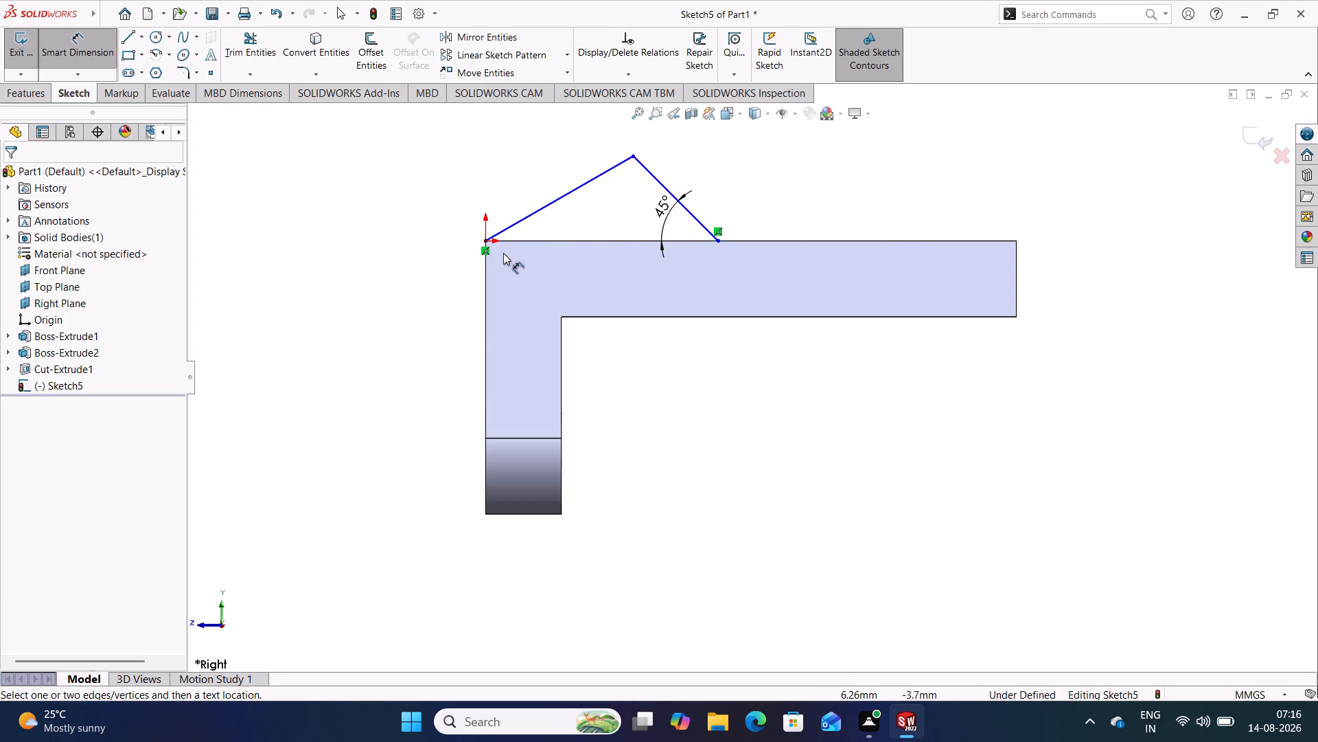
Dimension the distance between the origin and the apex of the sloped line as 90 mm.
{"action": "left_click", "coordinate": [487, 241]}
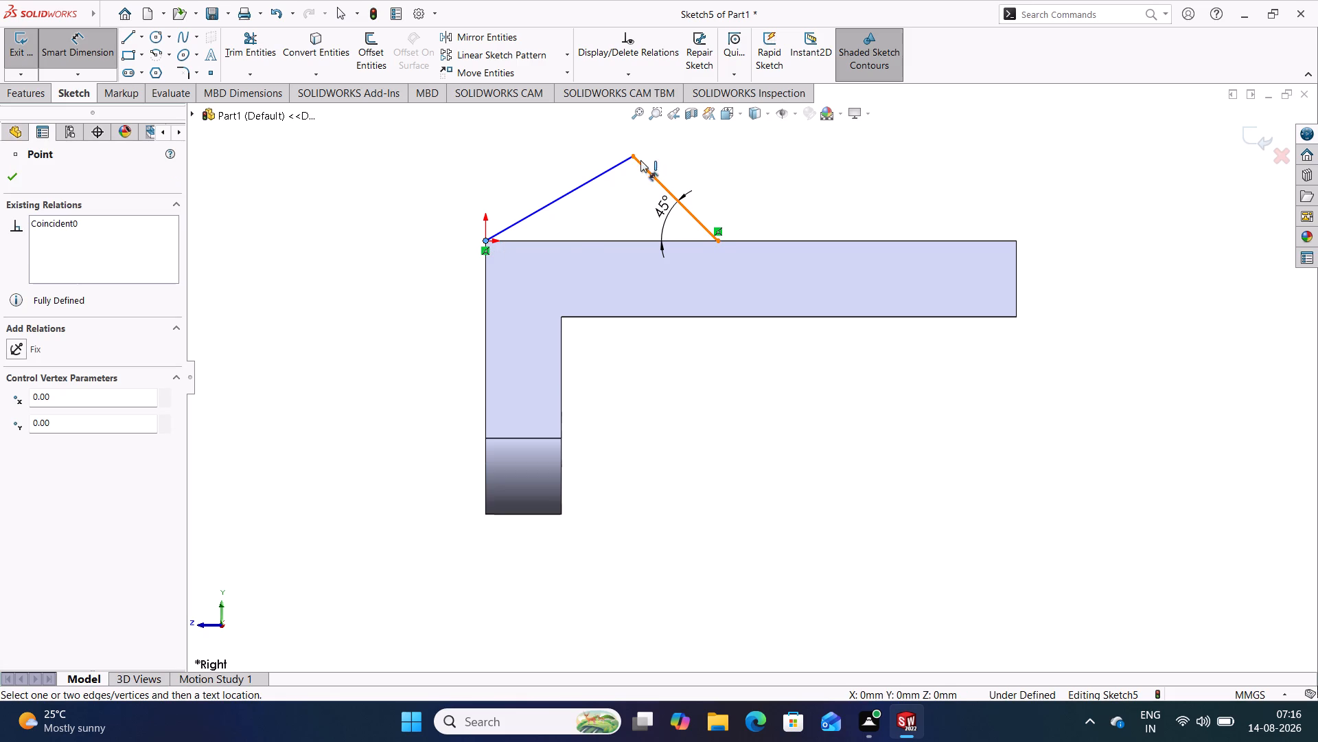
{"action": "left_click", "coordinate": [633, 157]}
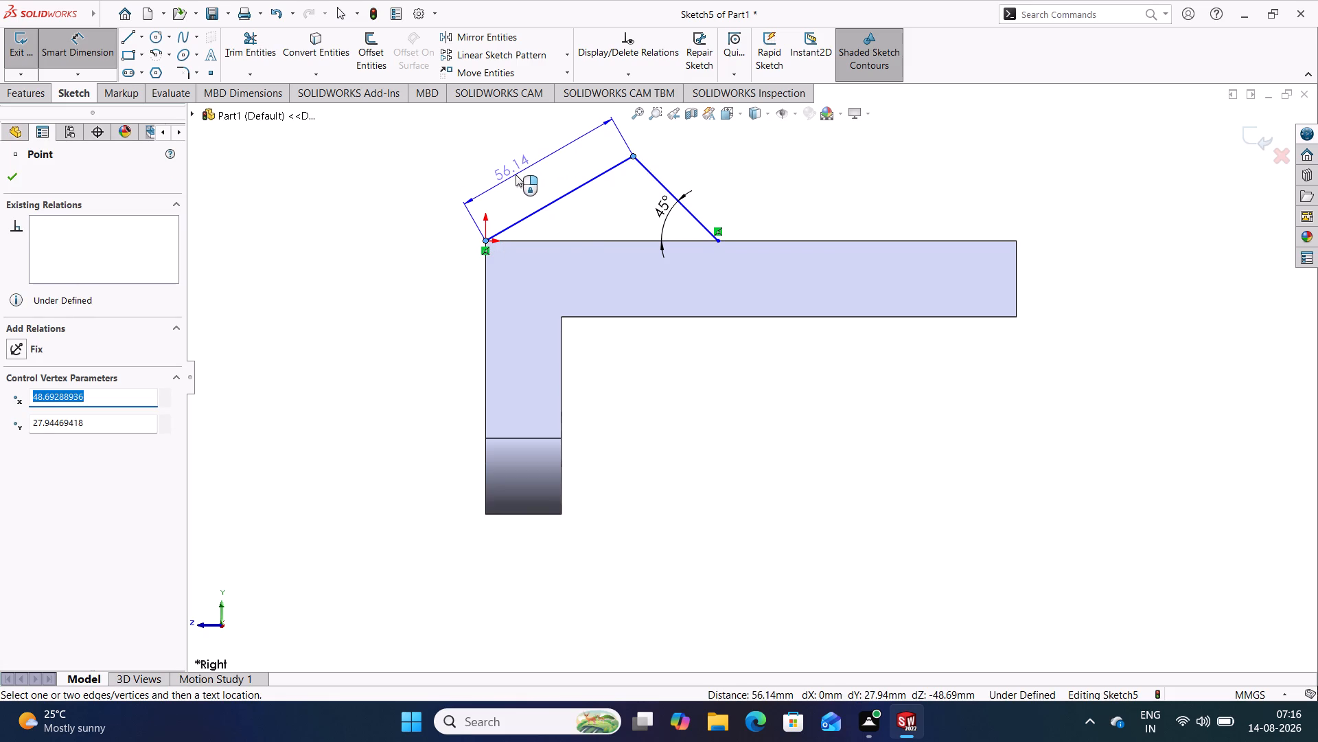
{"action": "left_click", "coordinate": [516, 175]}
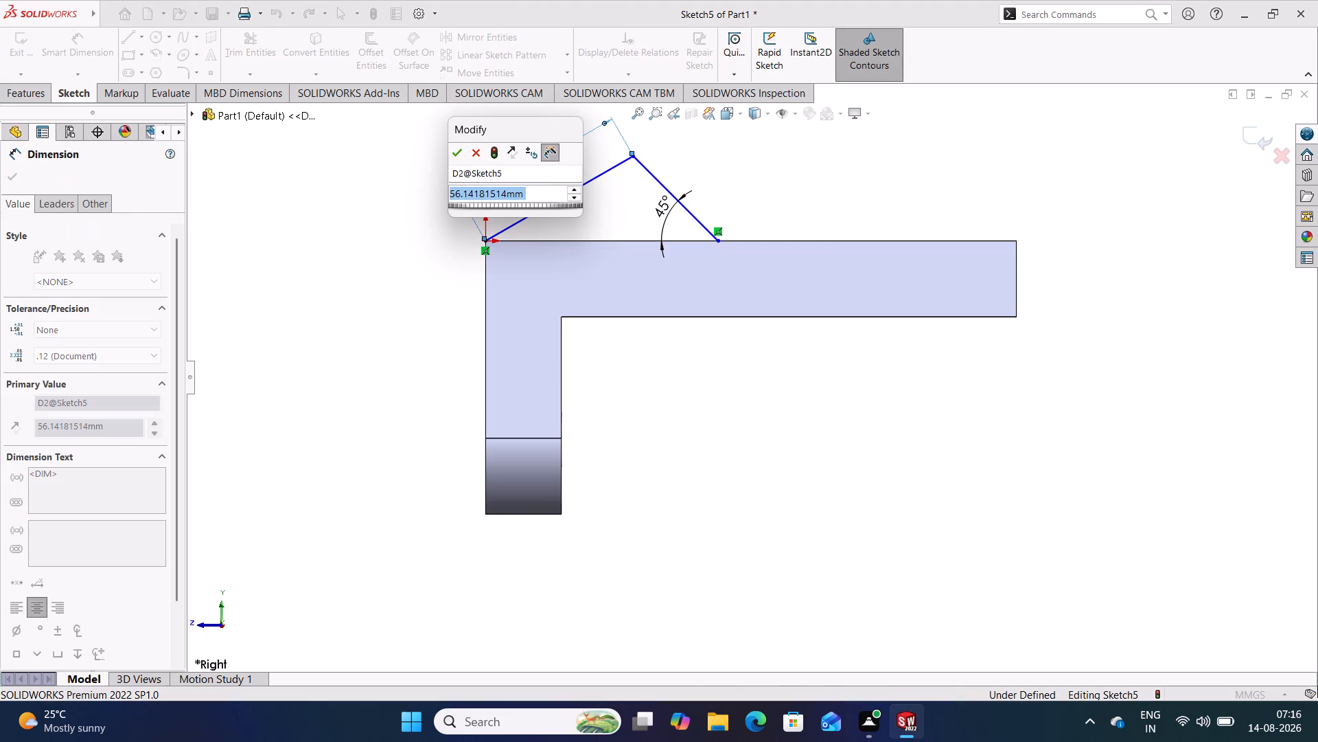
{"action": "type", "text": "90"}
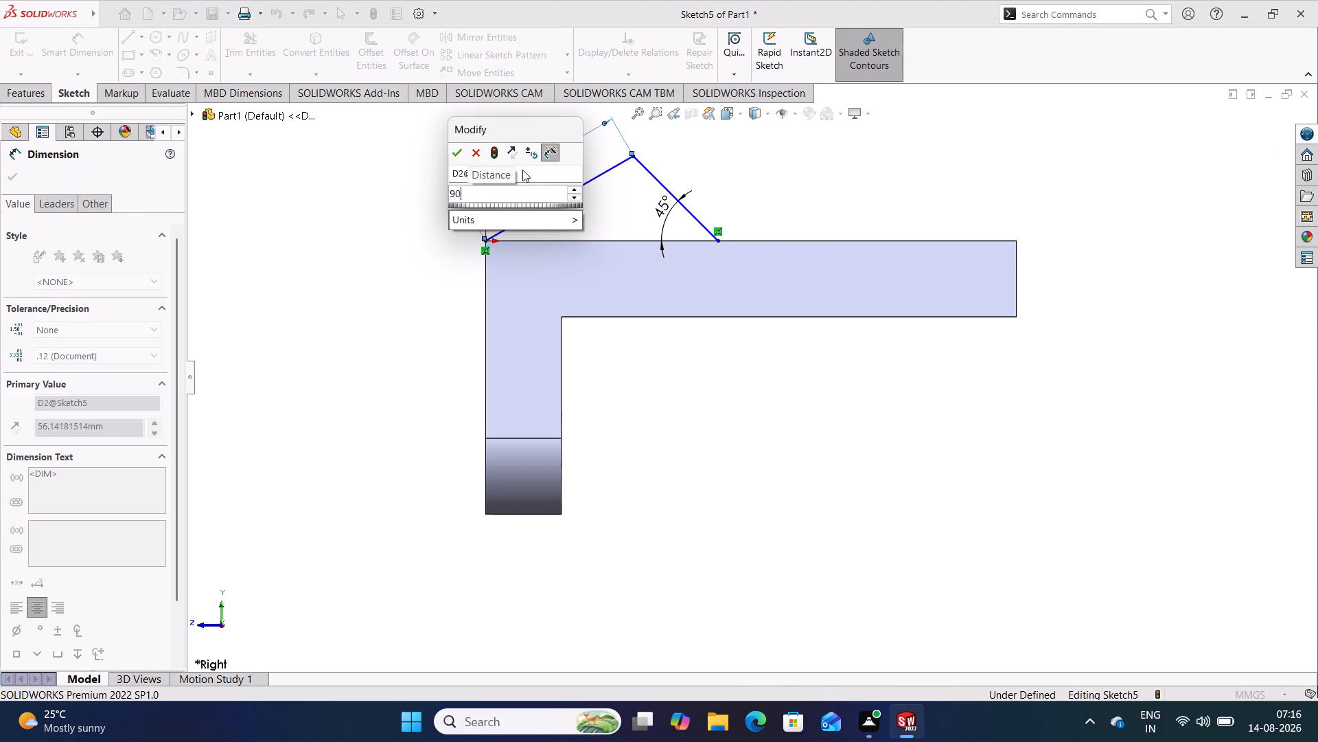
{"action": "key", "text": "Return"}
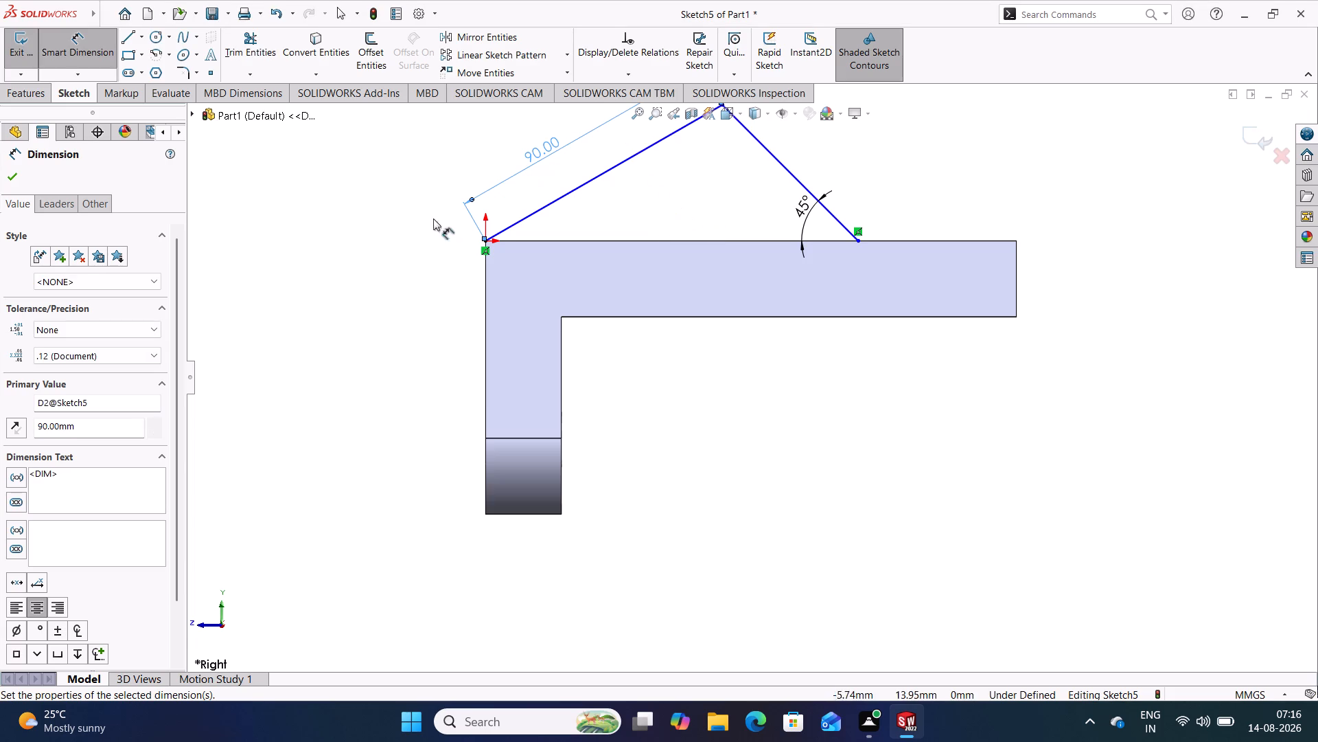
{"action": "left_click", "coordinate": [294, 243]}
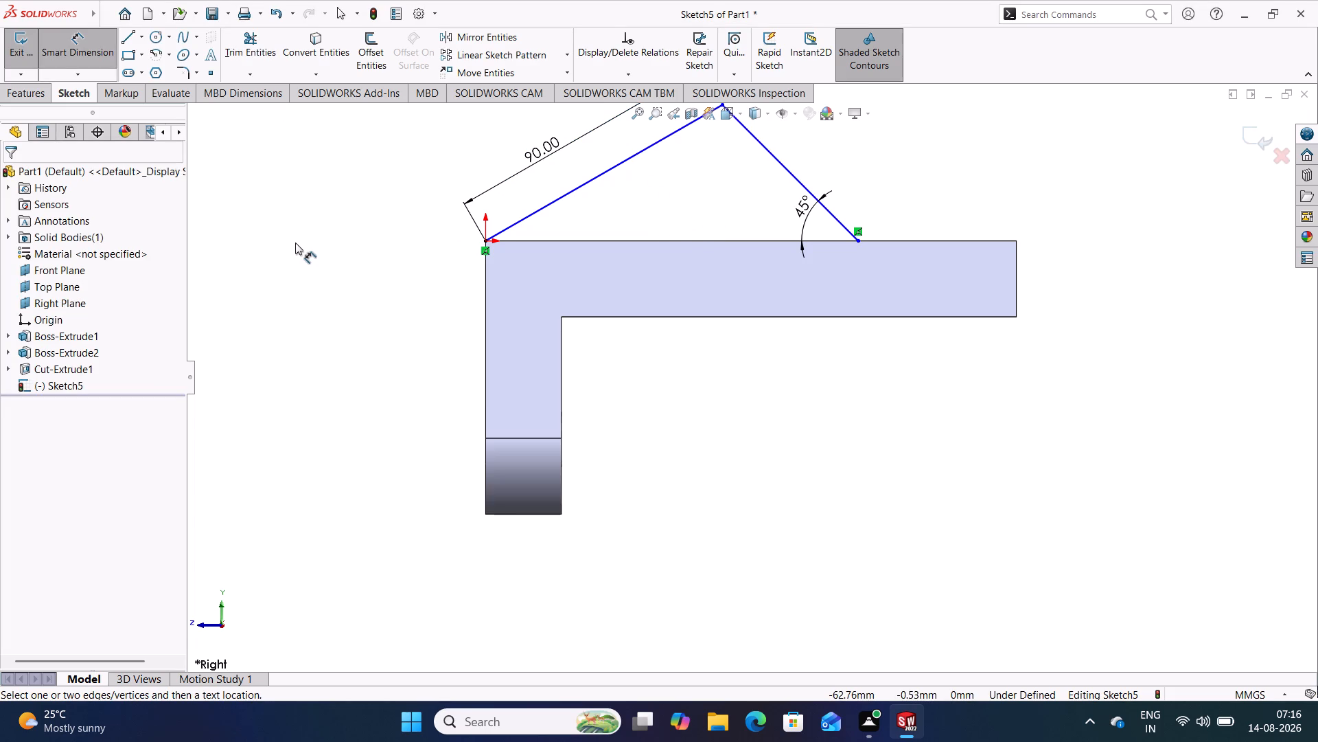
Set the sloped line's length dimension to 95 mm.
{"action": "double_click", "coordinate": [539, 153]}
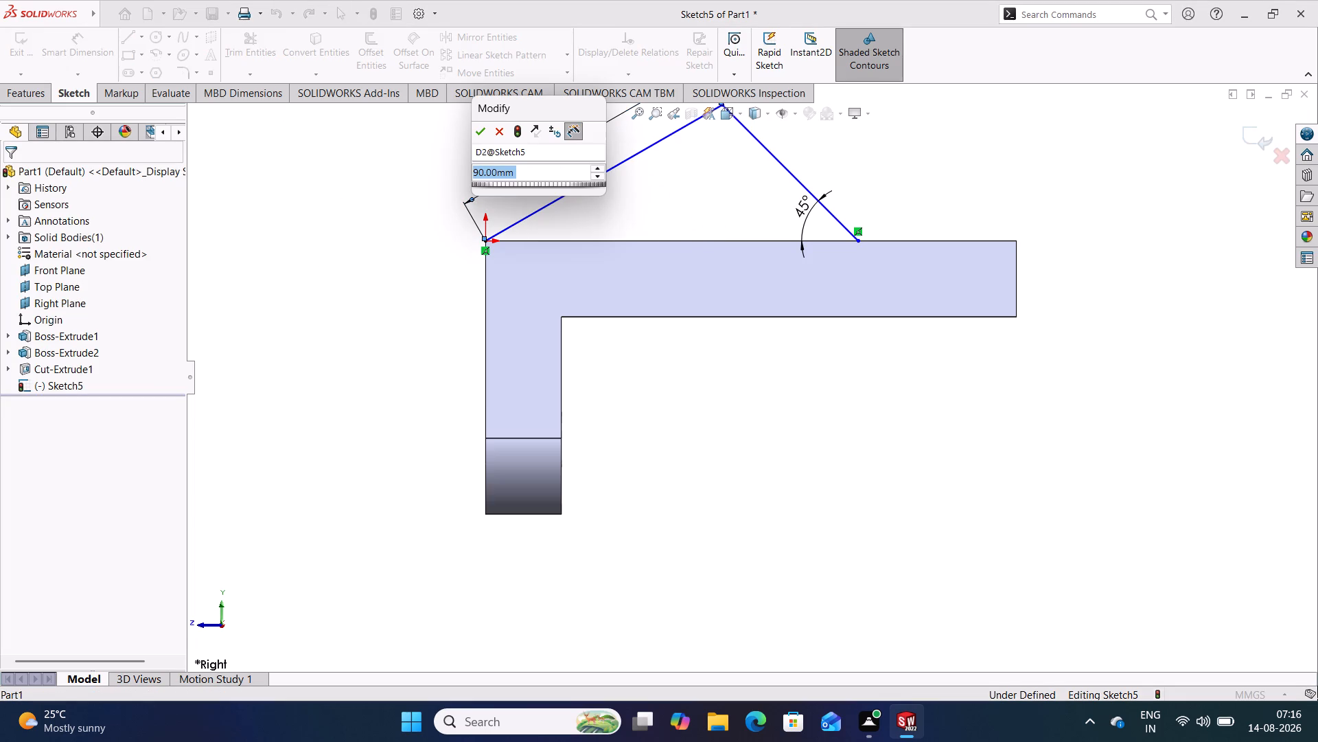
{"action": "key", "text": "9"}
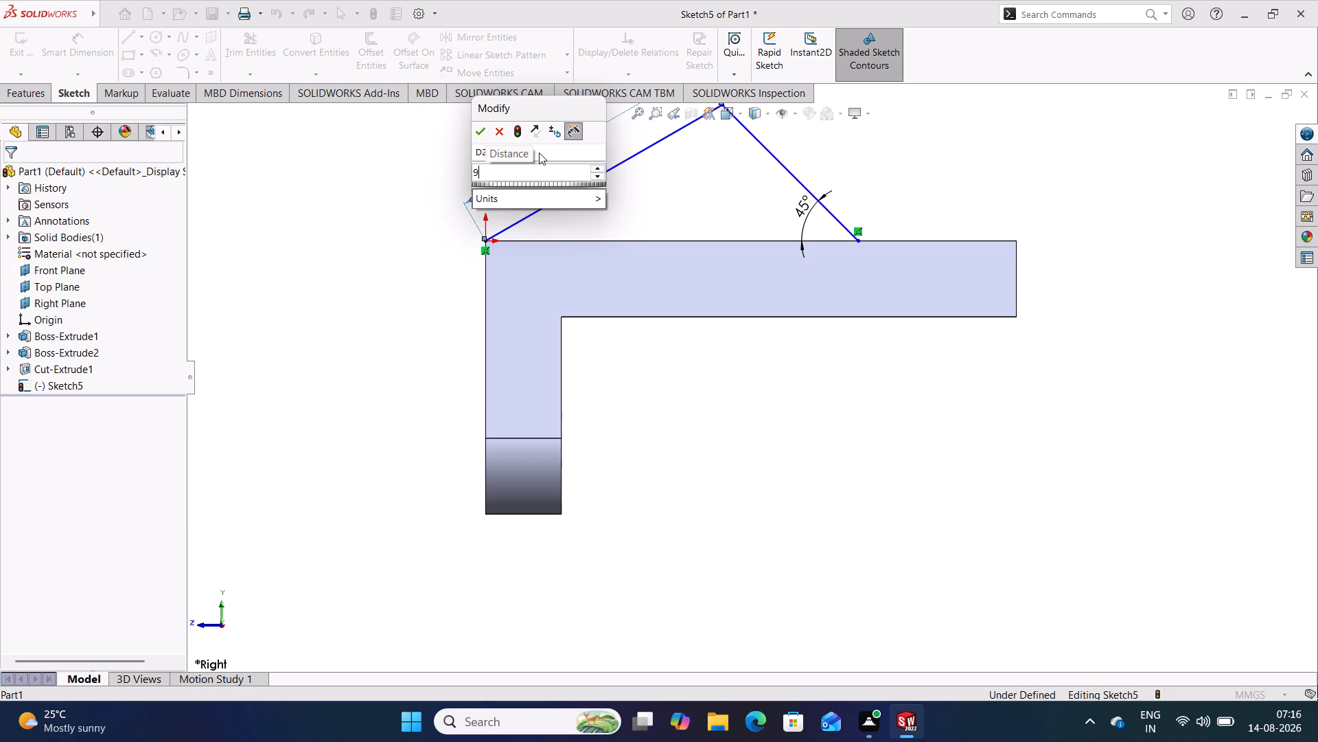
{"action": "key", "text": "5"}
{"action": "key", "text": "Return"}
{"action": "left_click", "coordinate": [308, 300]}
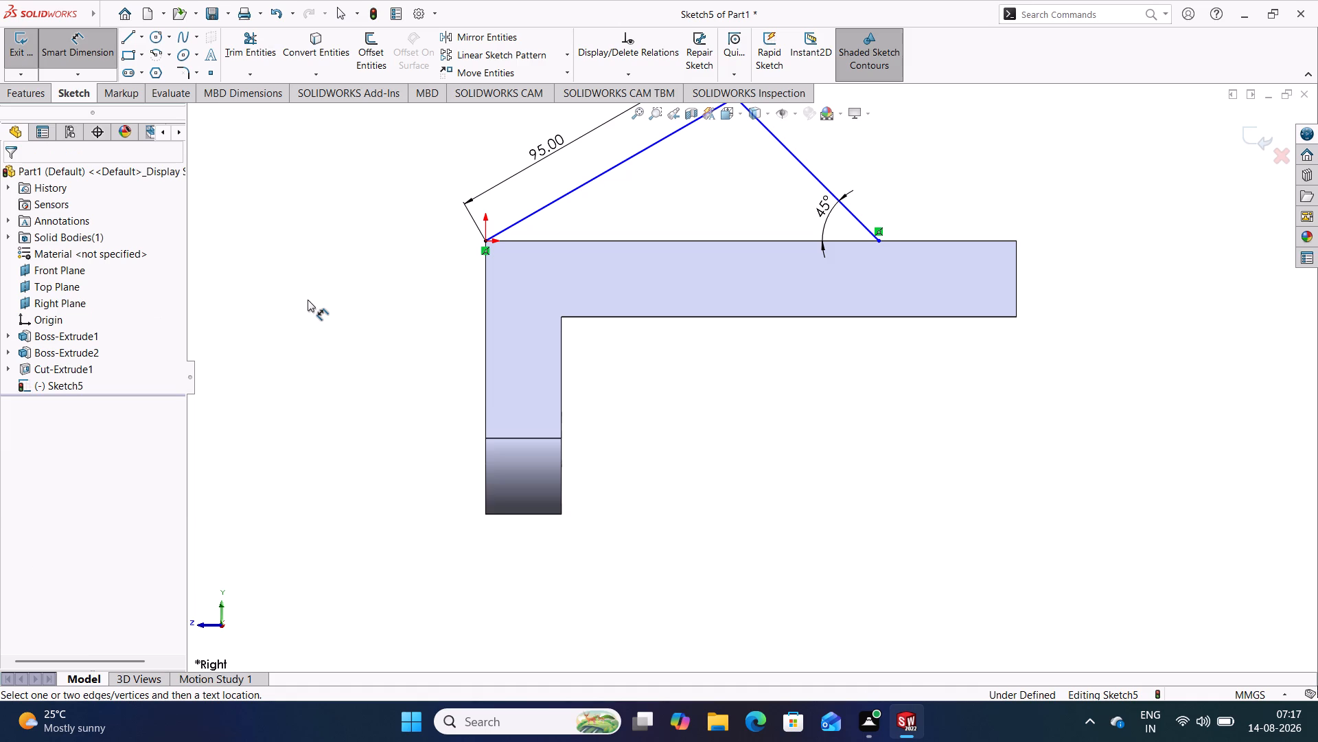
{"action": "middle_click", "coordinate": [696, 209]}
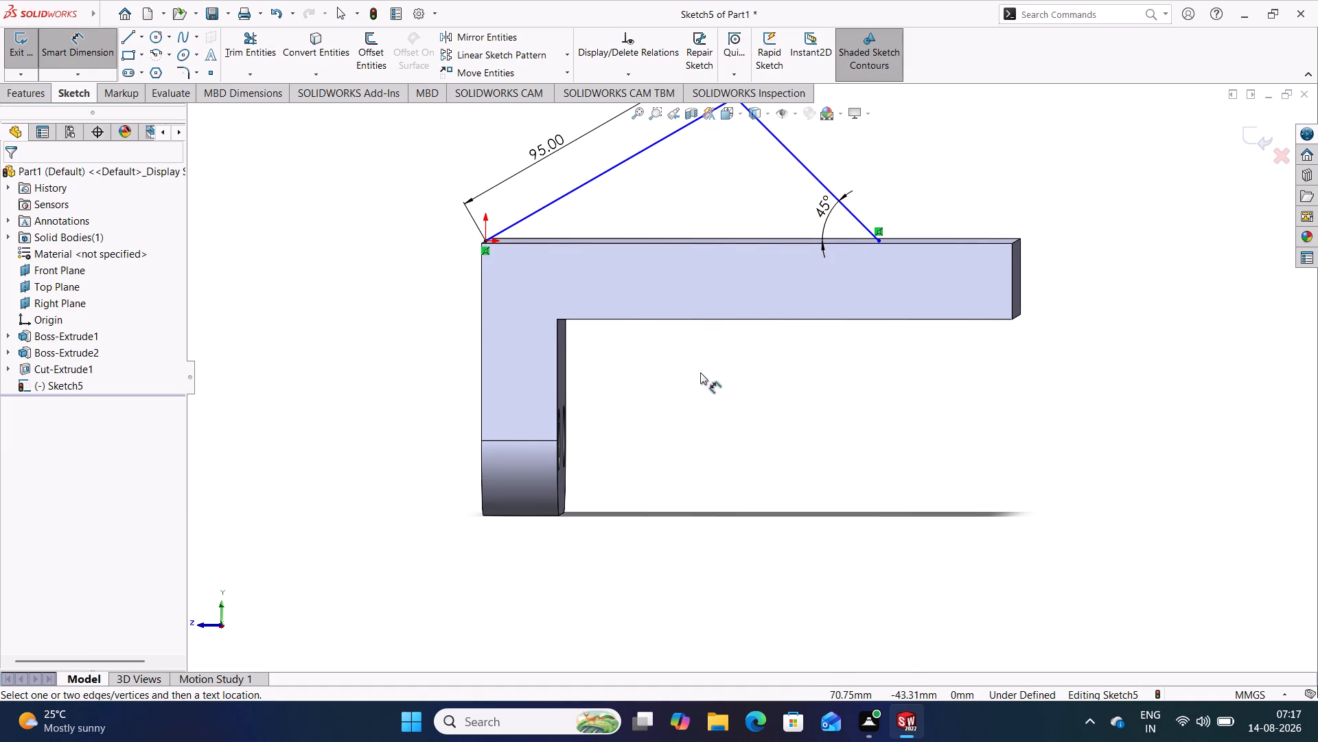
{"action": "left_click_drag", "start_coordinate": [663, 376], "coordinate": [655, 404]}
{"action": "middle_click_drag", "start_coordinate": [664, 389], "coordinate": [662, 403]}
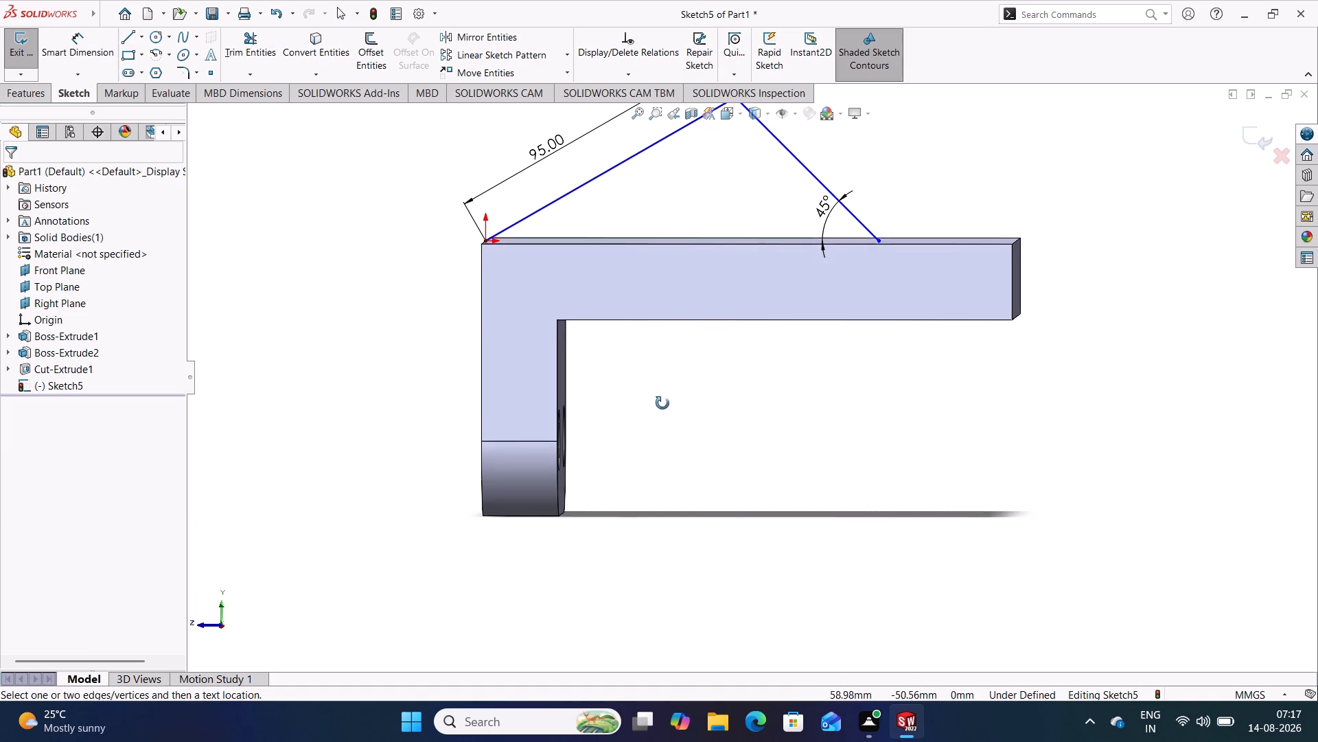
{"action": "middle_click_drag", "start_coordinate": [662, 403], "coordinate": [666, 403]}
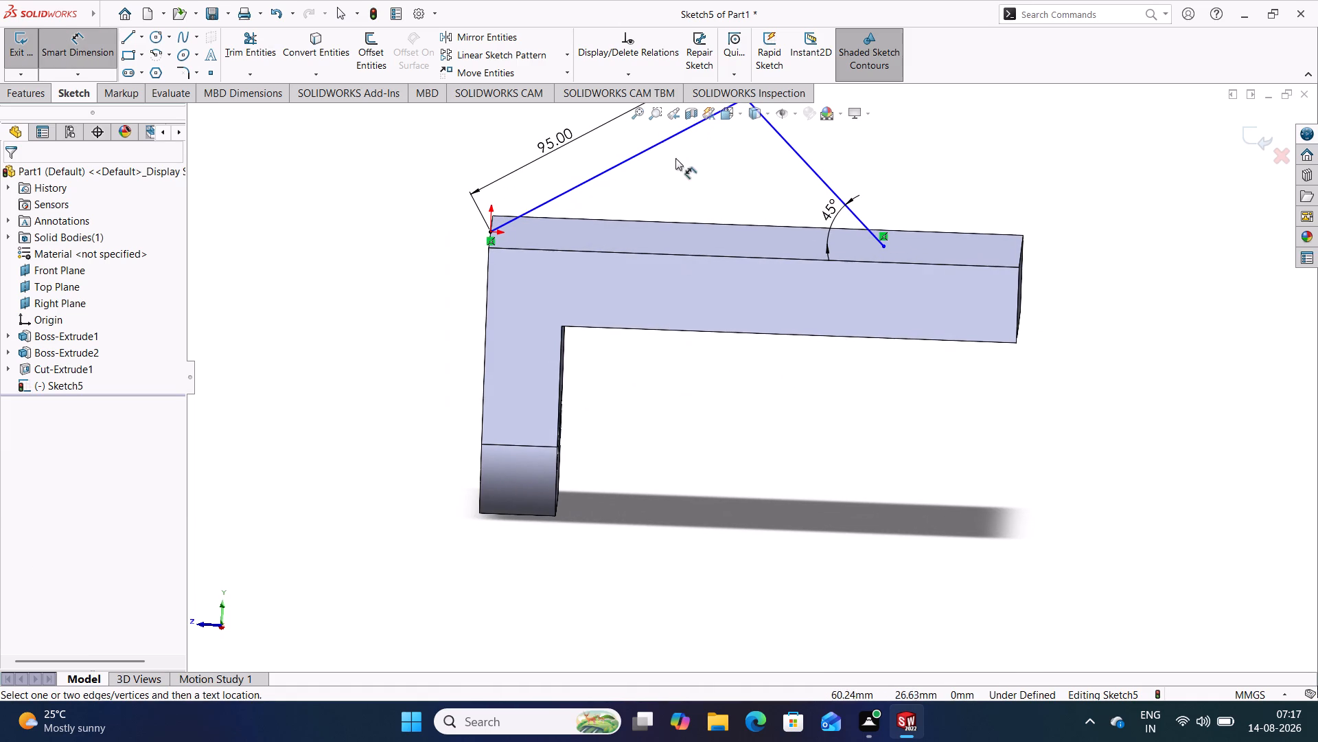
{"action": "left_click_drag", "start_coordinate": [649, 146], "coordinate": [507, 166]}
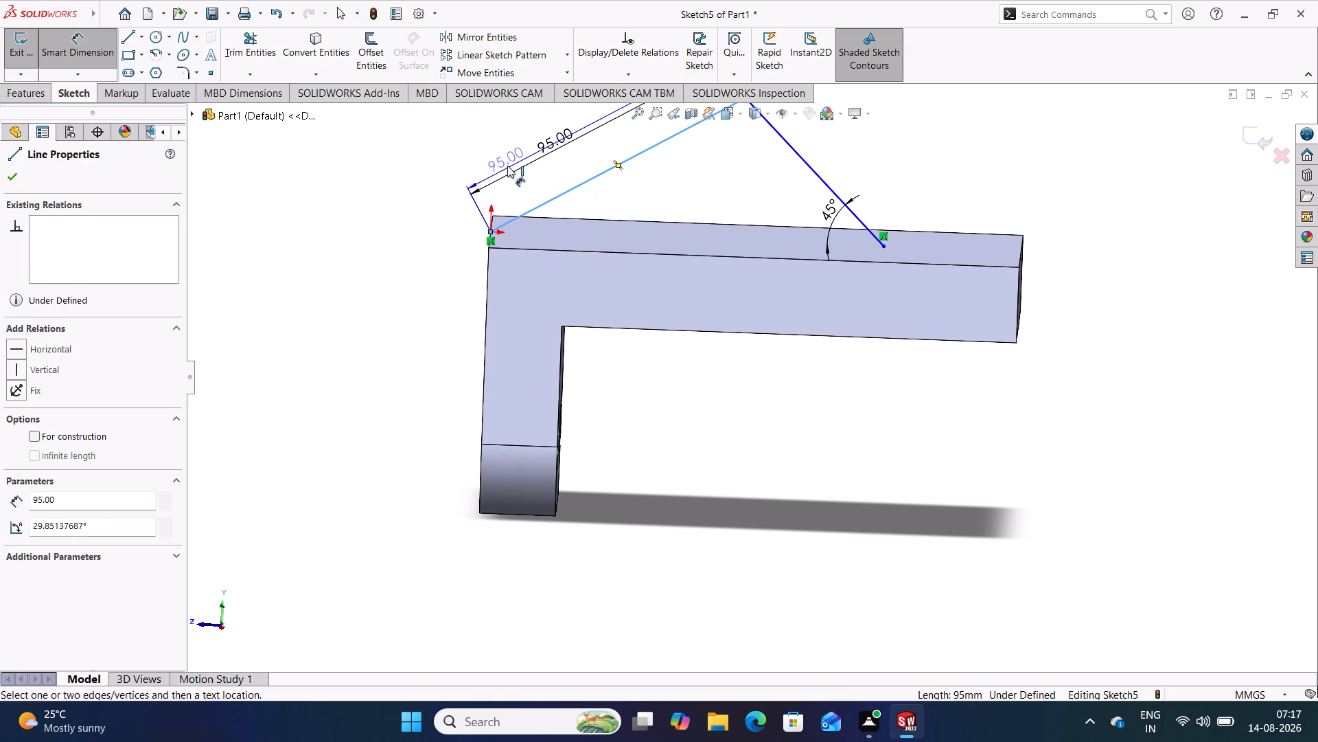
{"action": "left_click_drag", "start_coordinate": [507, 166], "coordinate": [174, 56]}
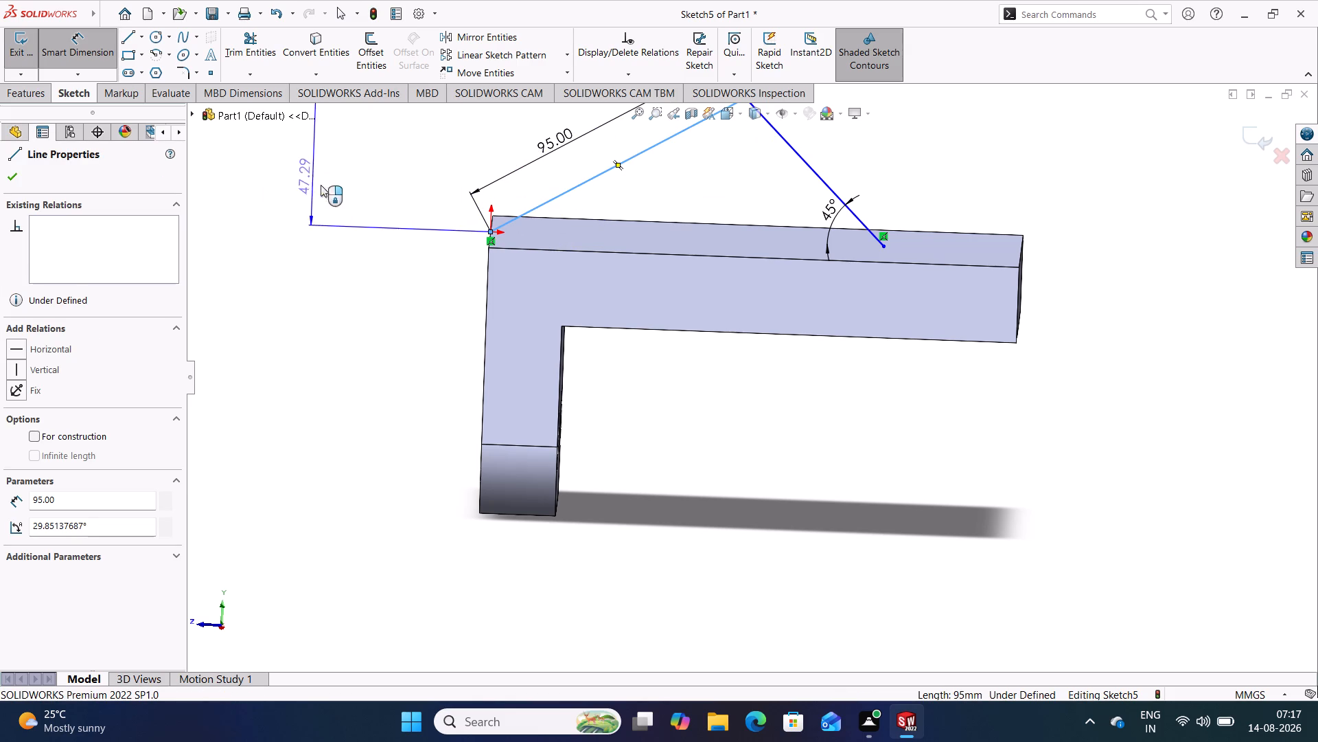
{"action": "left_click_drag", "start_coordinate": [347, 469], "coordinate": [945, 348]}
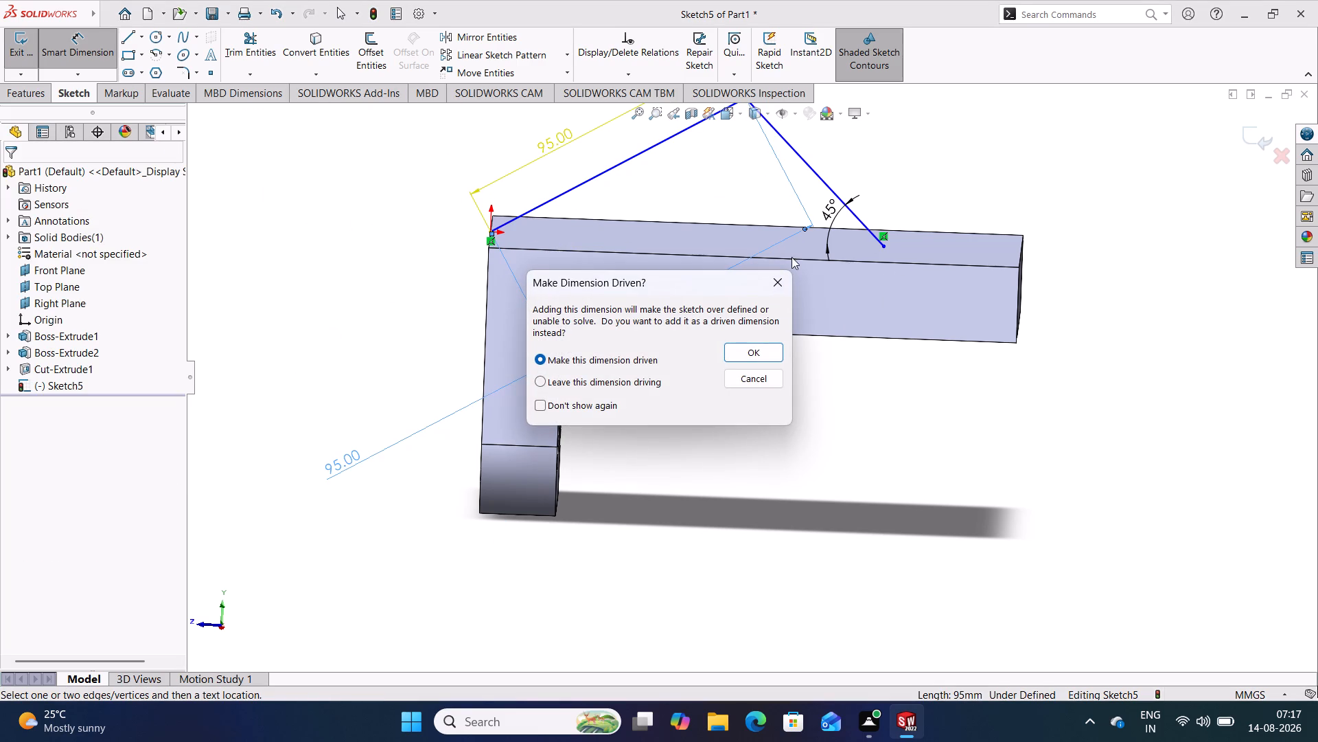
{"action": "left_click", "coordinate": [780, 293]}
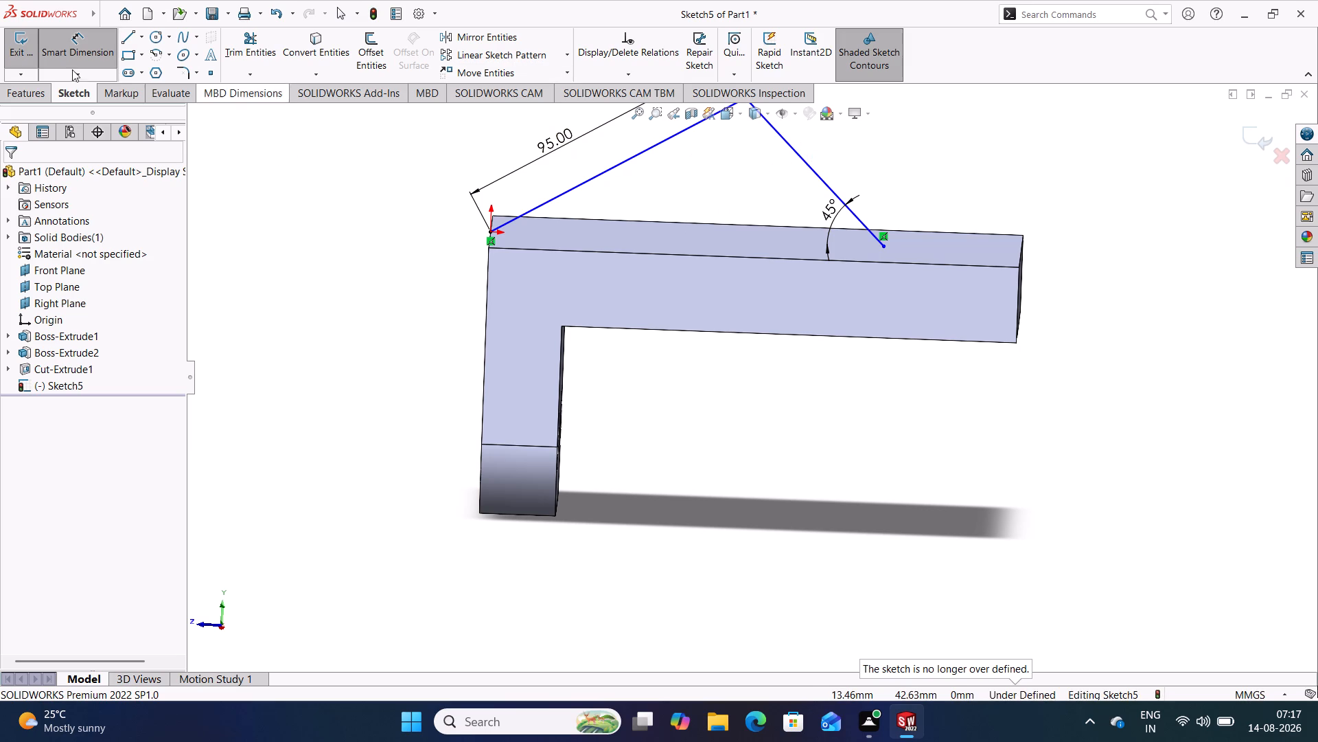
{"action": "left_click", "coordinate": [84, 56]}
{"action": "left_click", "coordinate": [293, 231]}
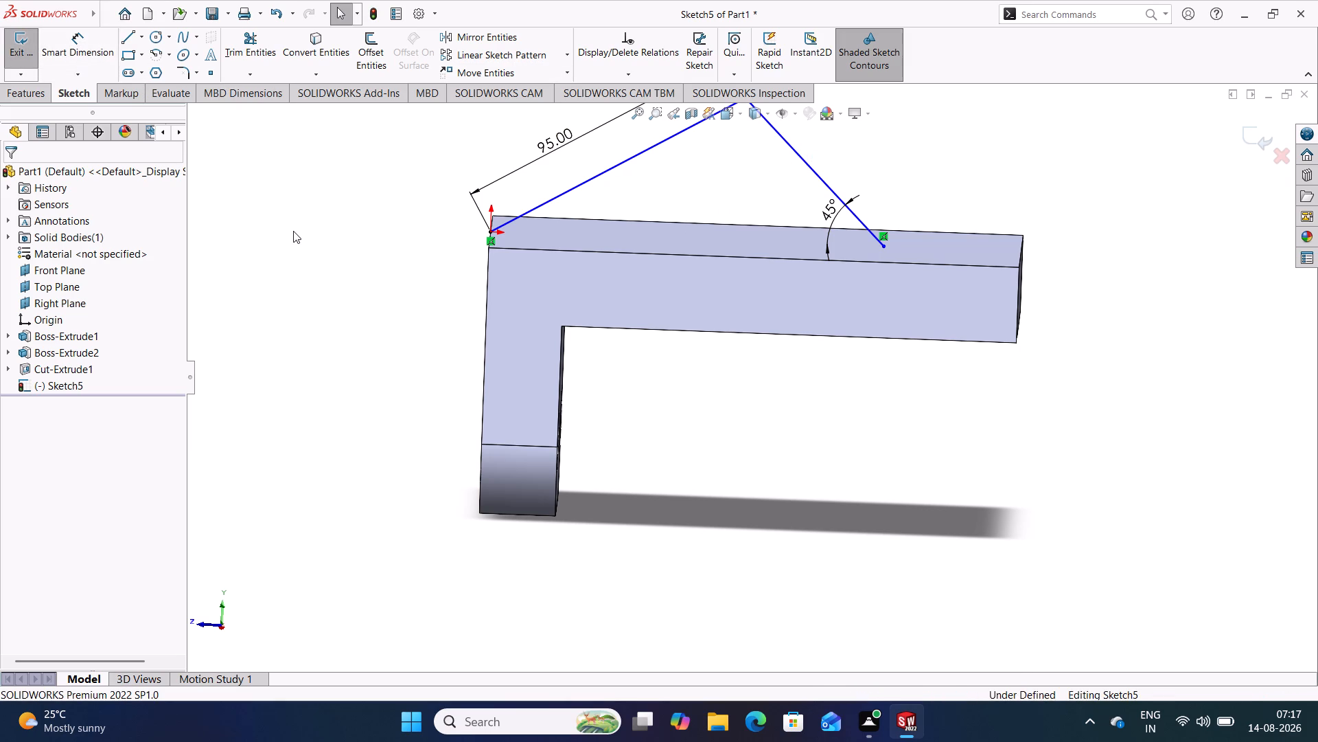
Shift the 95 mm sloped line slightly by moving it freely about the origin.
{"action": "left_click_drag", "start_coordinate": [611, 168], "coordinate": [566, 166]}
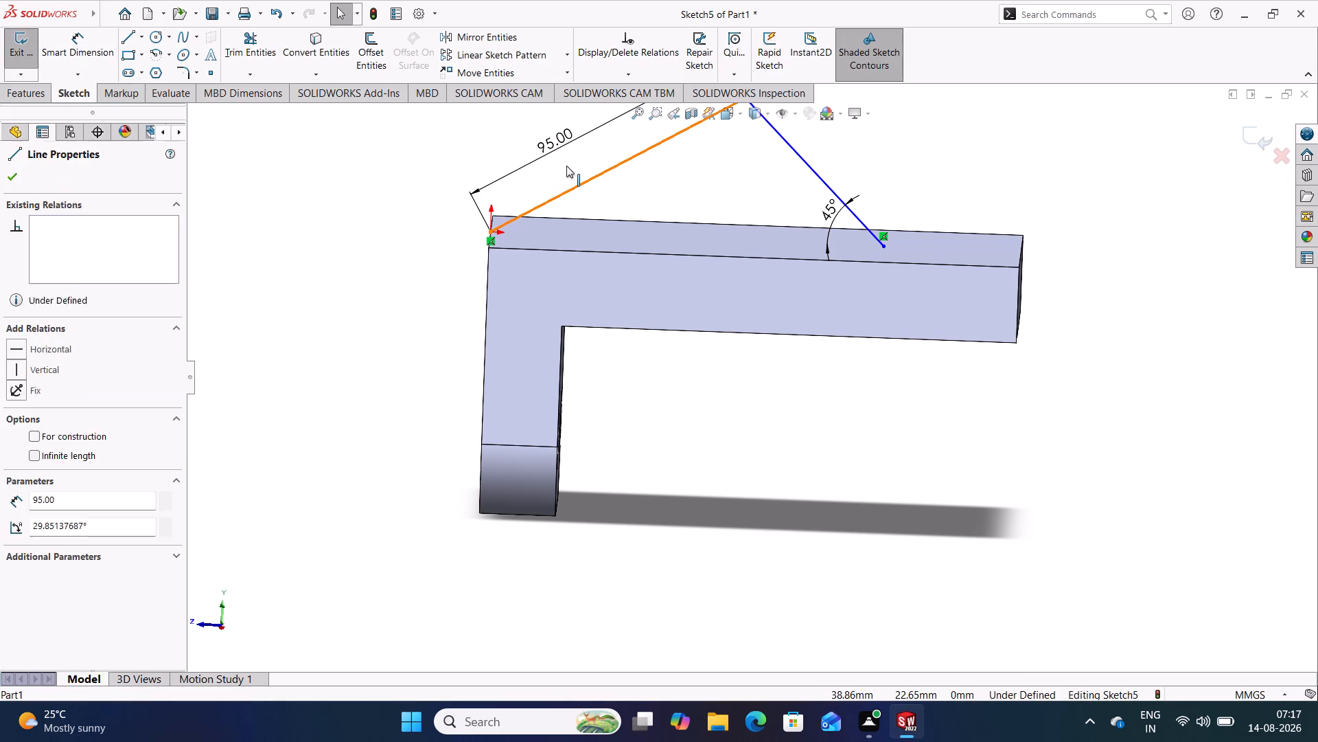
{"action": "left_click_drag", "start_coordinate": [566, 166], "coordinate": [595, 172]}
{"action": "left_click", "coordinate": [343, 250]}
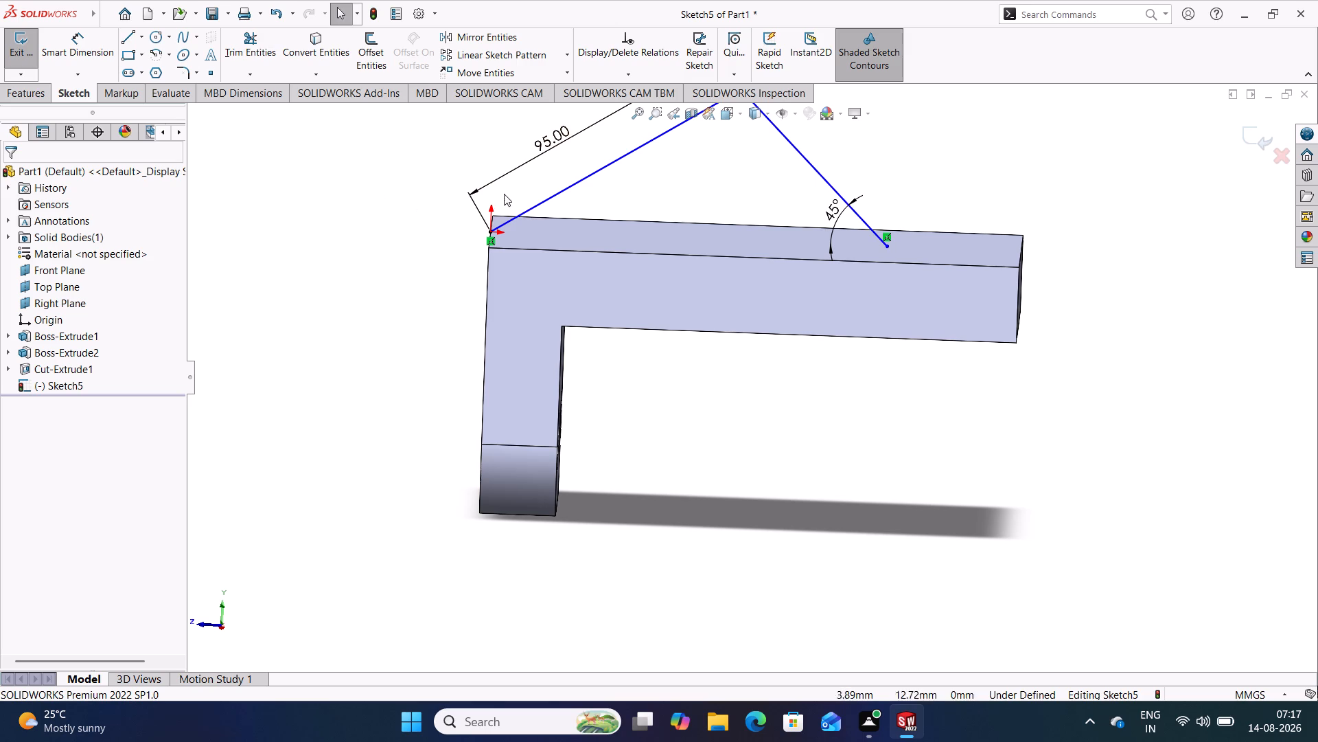
Make the two connected sketch lines perpendicular to each other at their shared apex and finish the sketch.
{"action": "middle_click", "coordinate": [714, 208]}
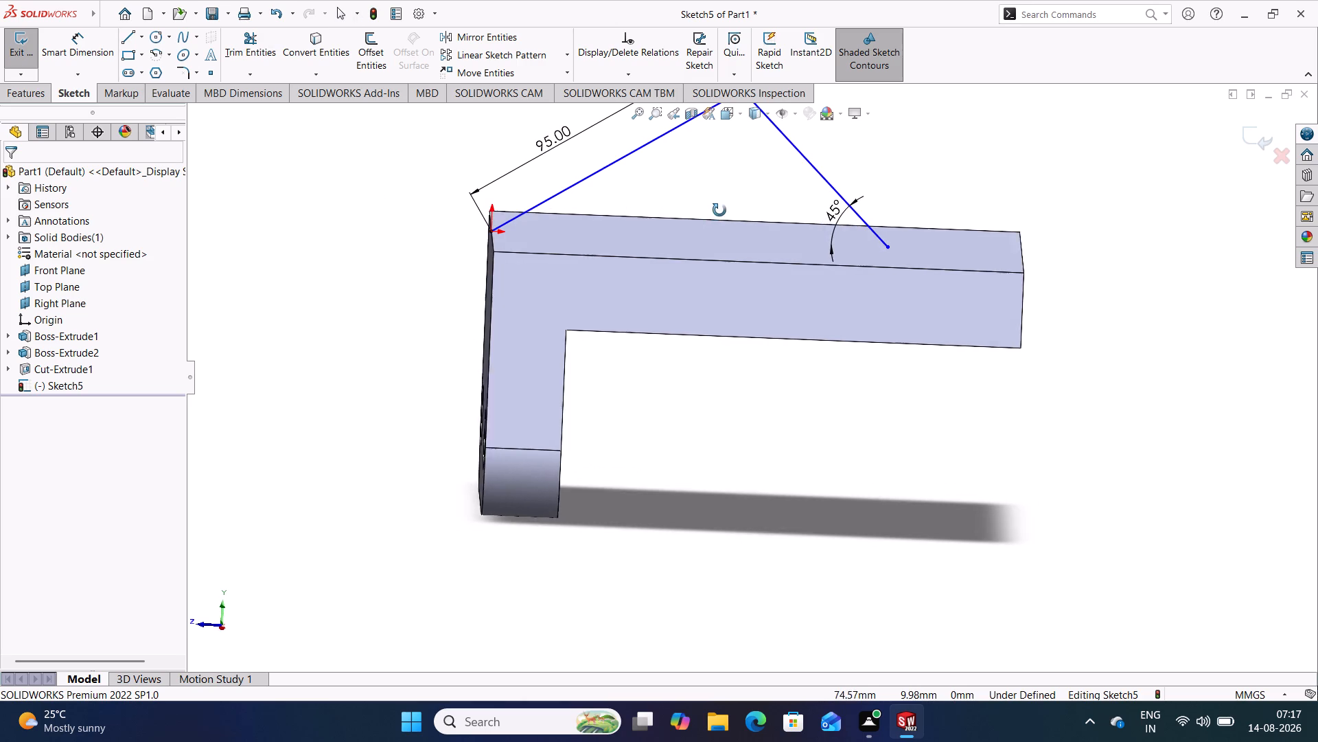
{"action": "scroll", "coordinate": [719, 210], "scroll_direction": "down", "scroll_amount": 1}
{"action": "scroll", "coordinate": [719, 210], "scroll_direction": "up", "scroll_amount": 3}
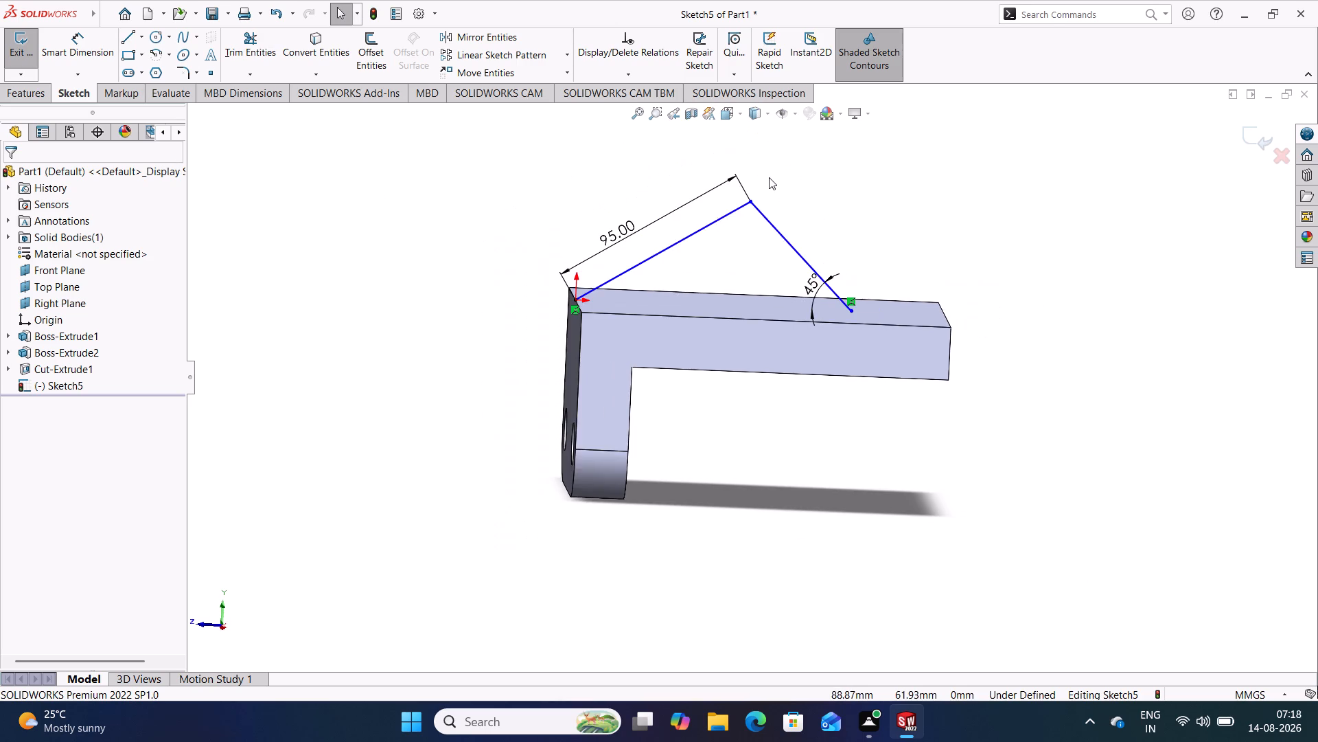
{"action": "scroll", "coordinate": [769, 177], "scroll_direction": "down", "scroll_amount": 3}
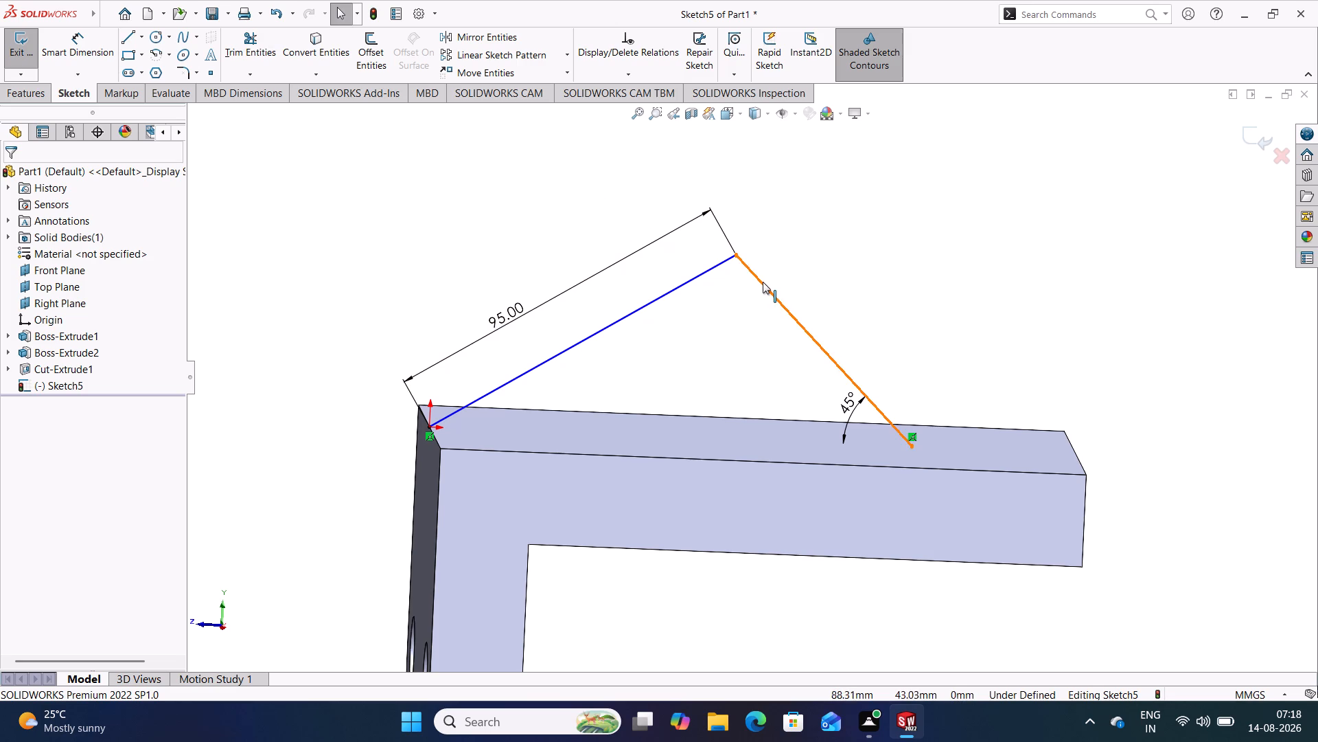
{"action": "left_click", "coordinate": [739, 258]}
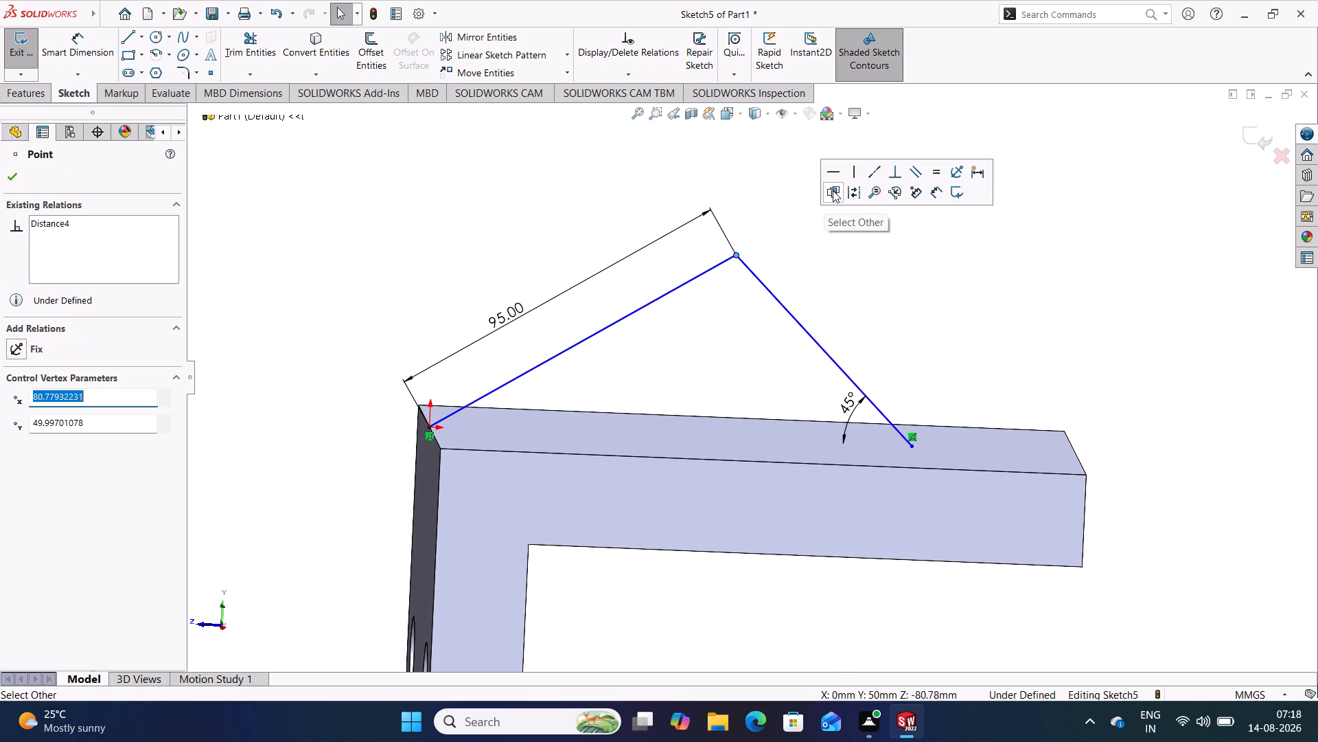
{"action": "left_click", "coordinate": [895, 175]}
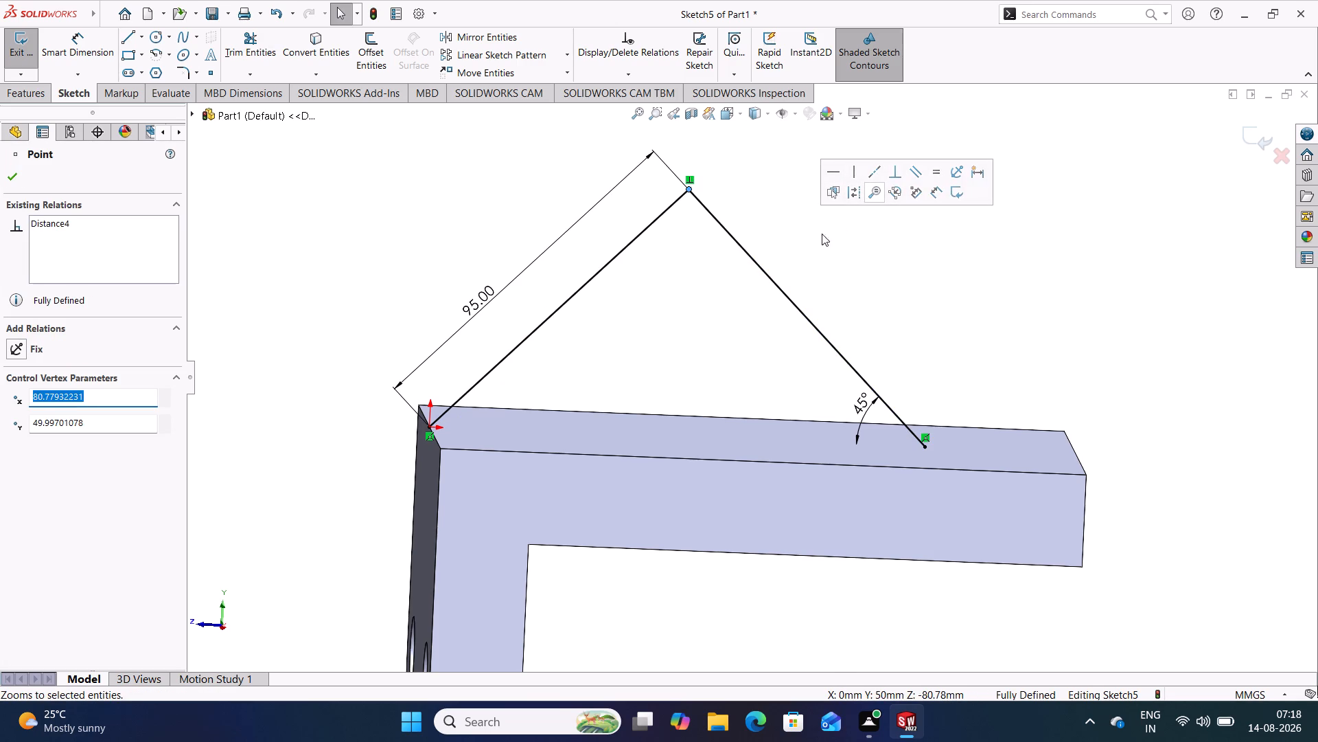
{"action": "left_click", "coordinate": [832, 247]}
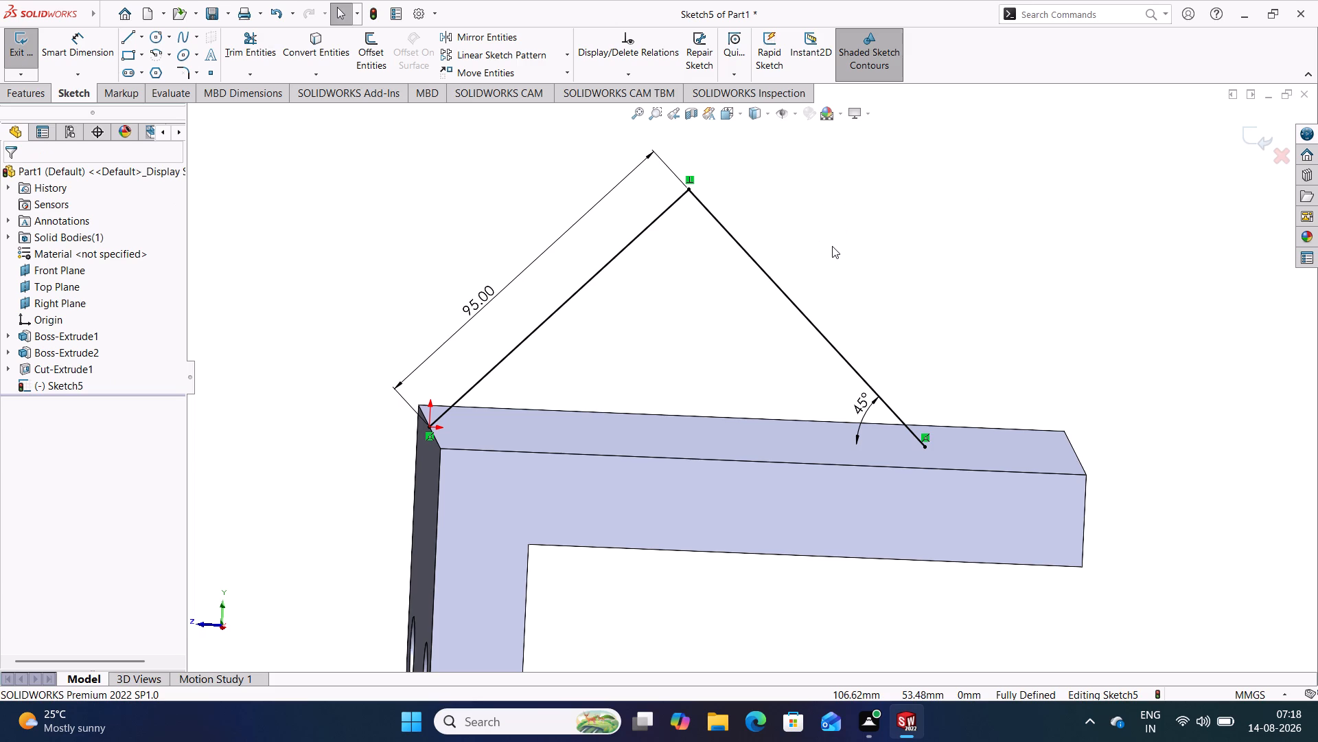
{"action": "left_click", "coordinate": [1257, 148]}
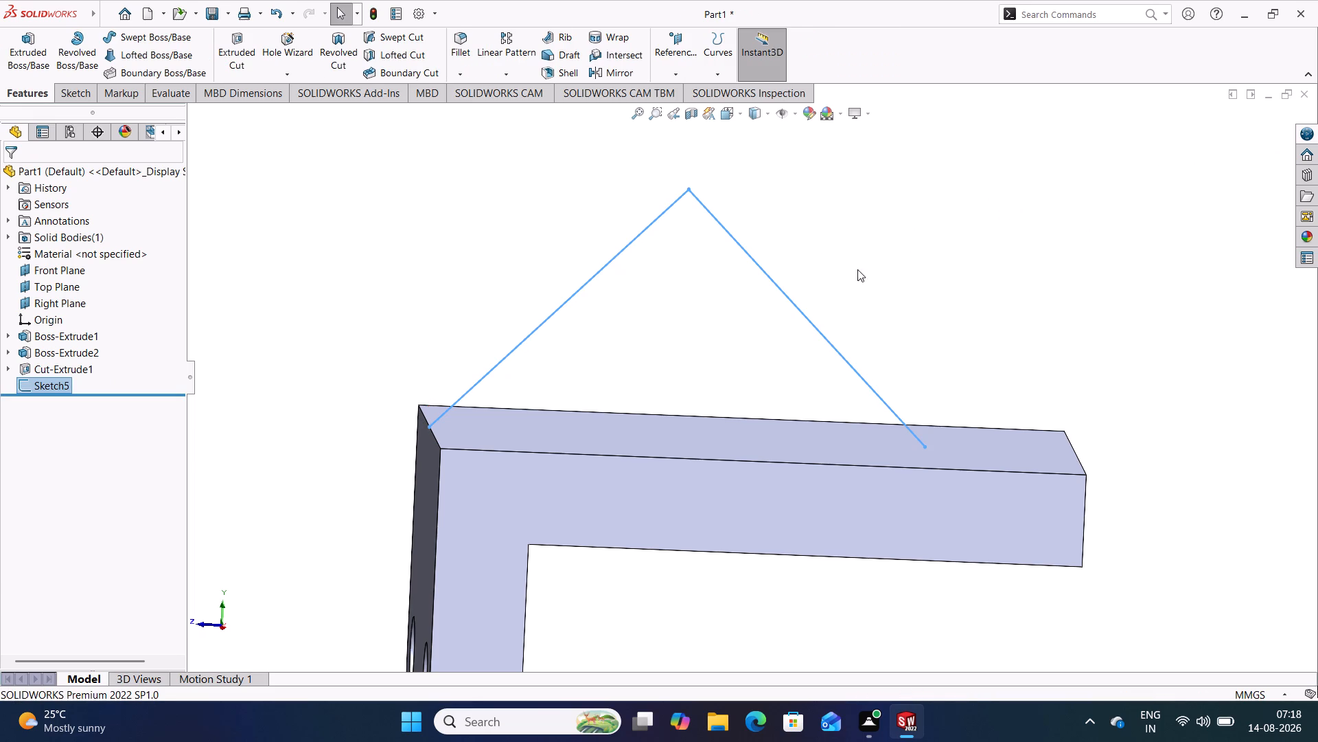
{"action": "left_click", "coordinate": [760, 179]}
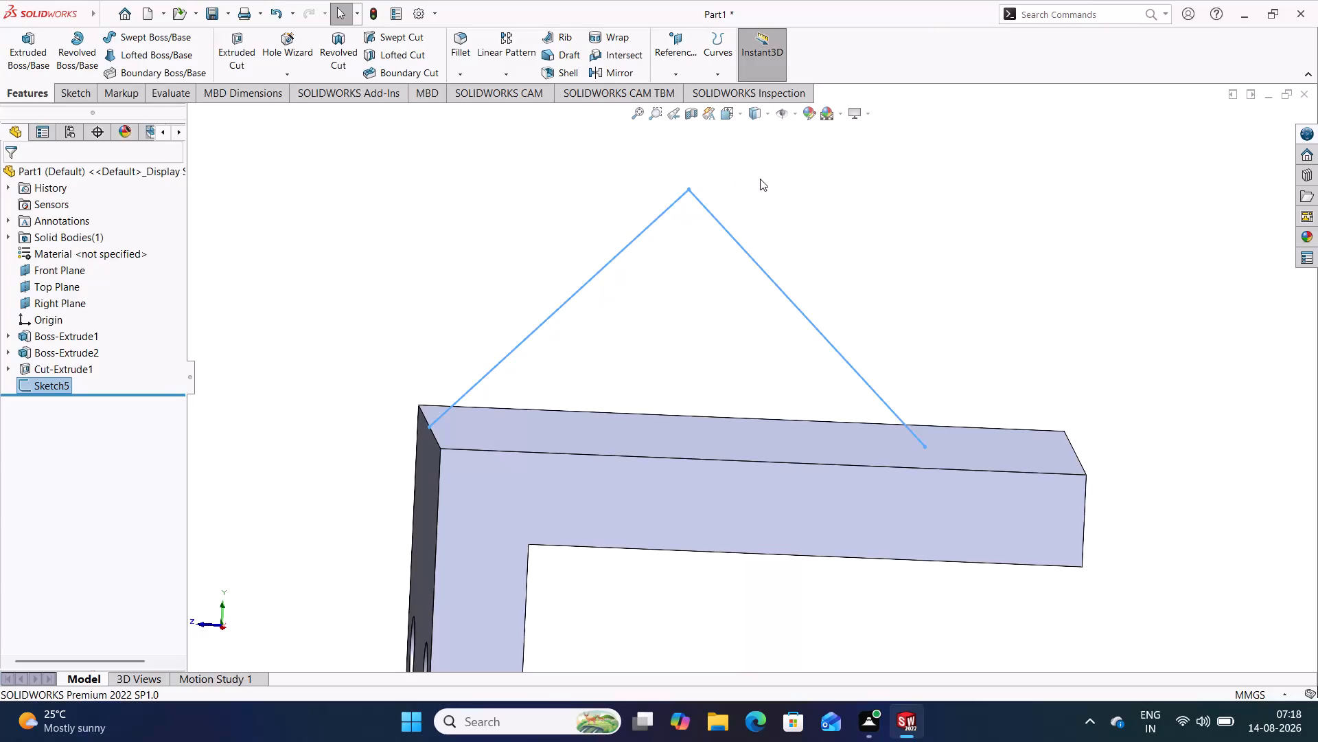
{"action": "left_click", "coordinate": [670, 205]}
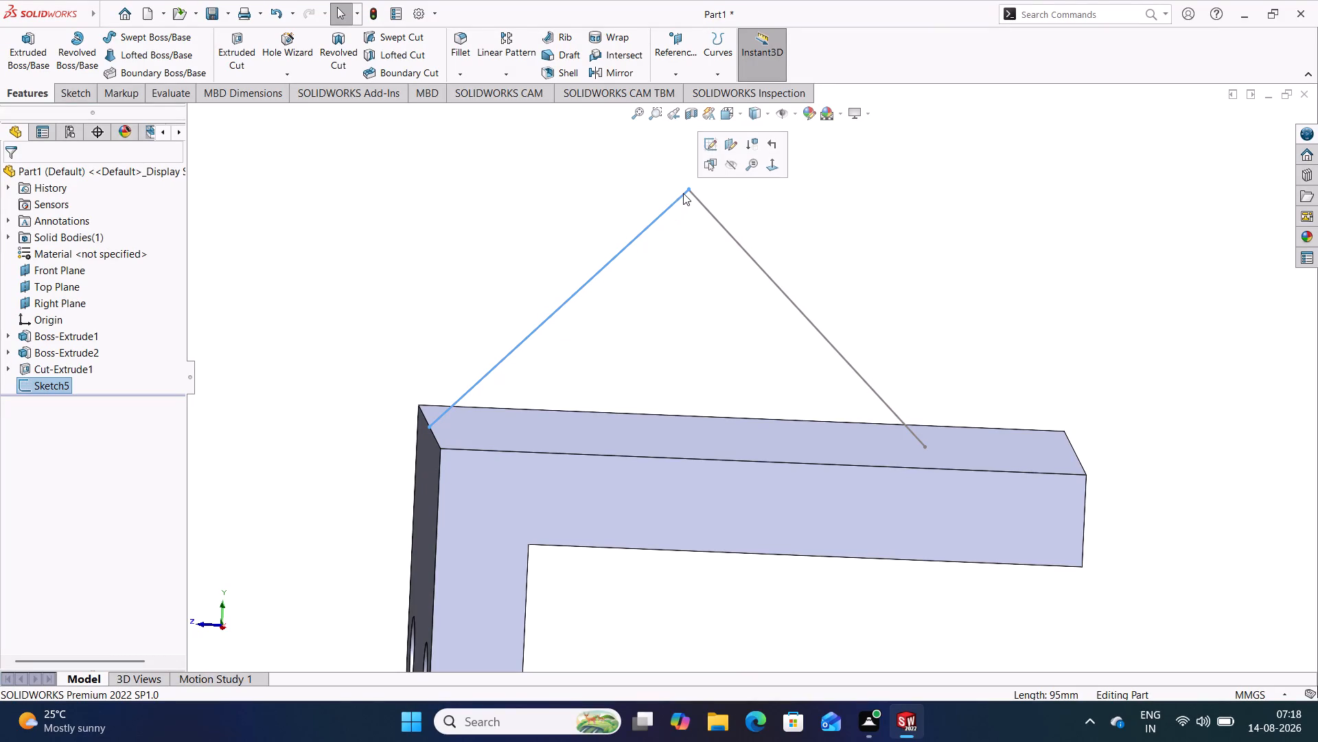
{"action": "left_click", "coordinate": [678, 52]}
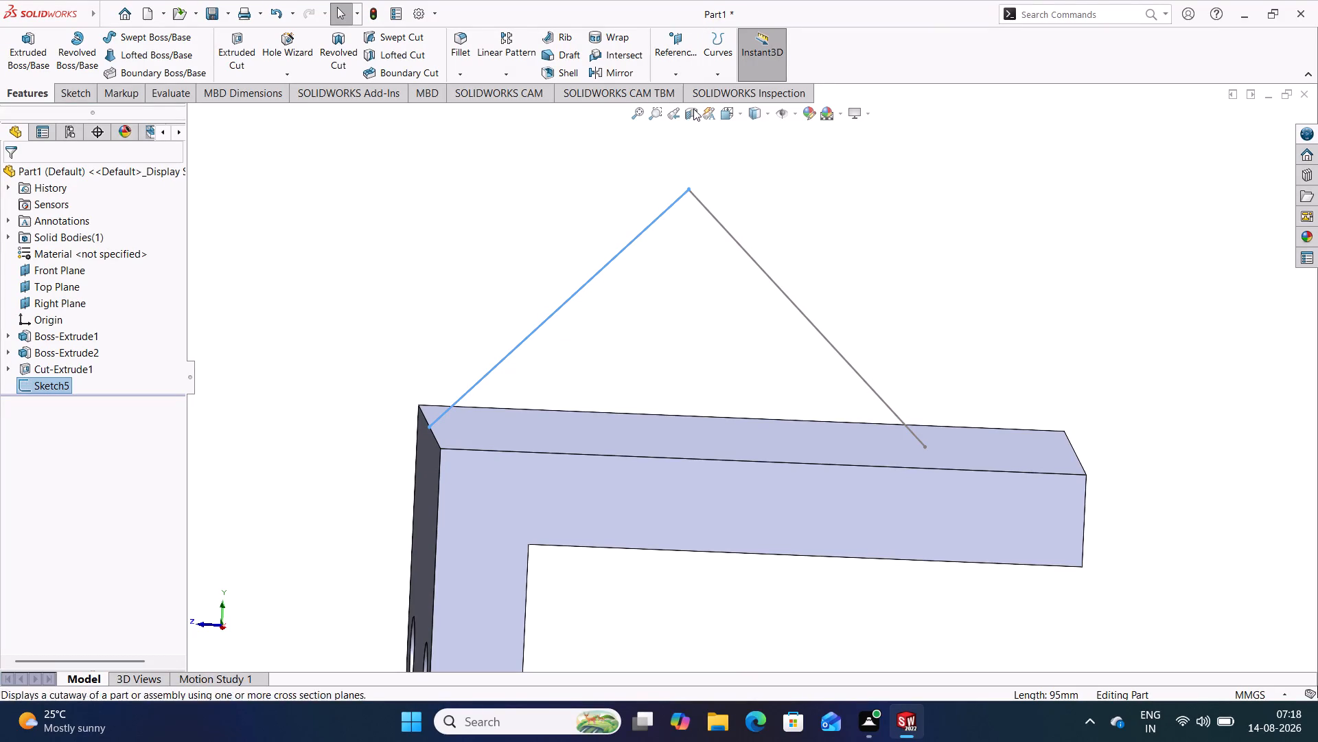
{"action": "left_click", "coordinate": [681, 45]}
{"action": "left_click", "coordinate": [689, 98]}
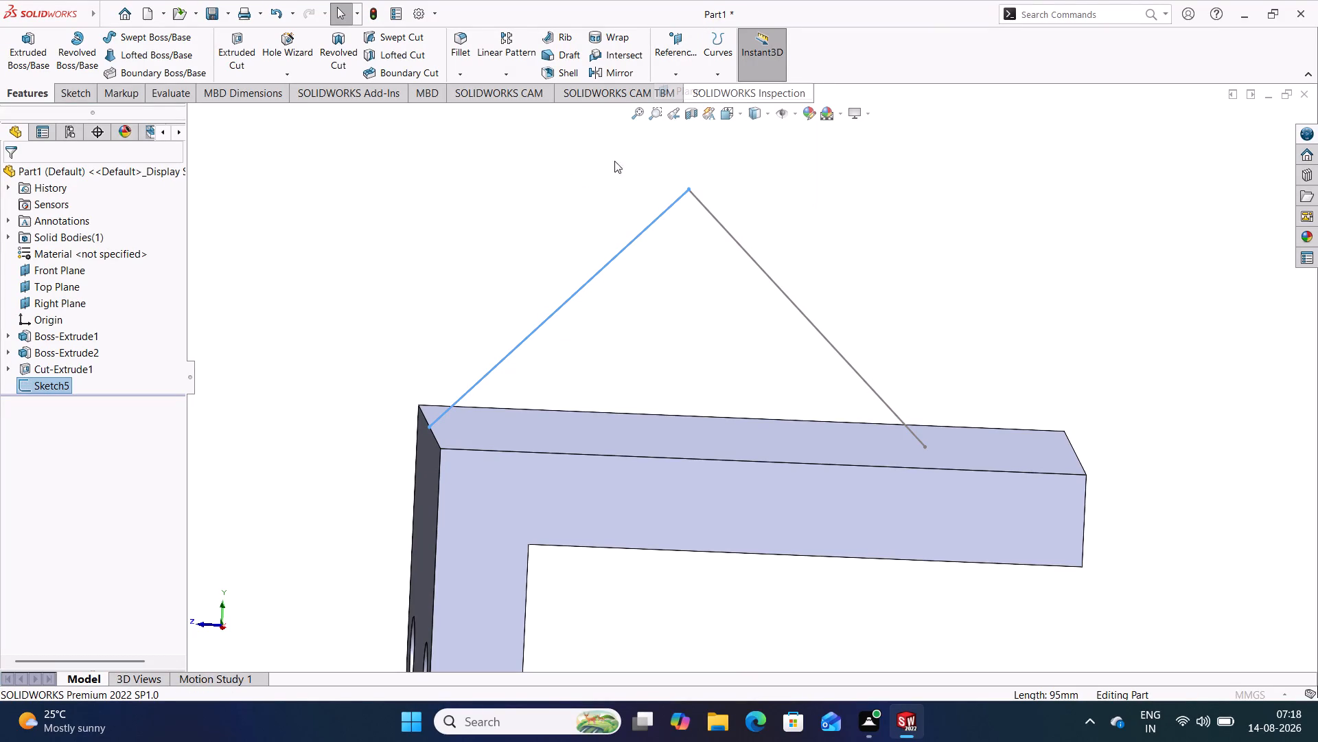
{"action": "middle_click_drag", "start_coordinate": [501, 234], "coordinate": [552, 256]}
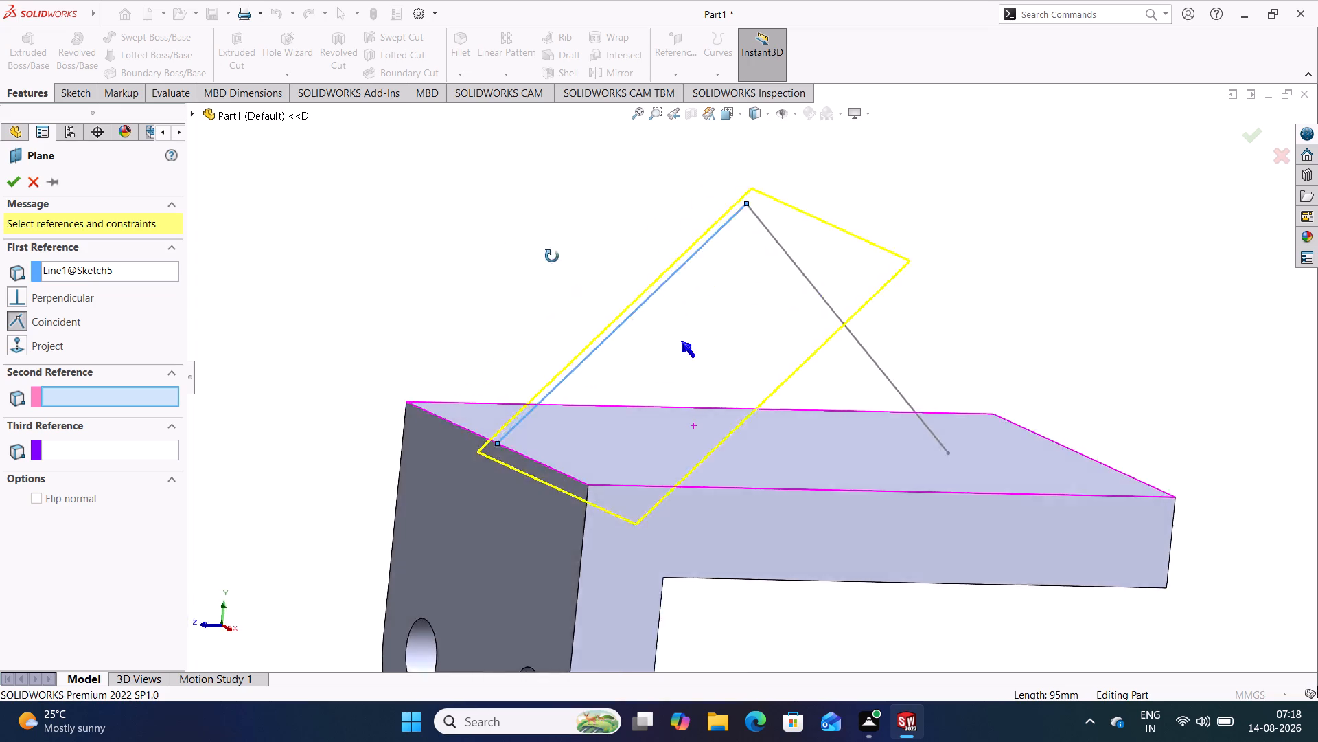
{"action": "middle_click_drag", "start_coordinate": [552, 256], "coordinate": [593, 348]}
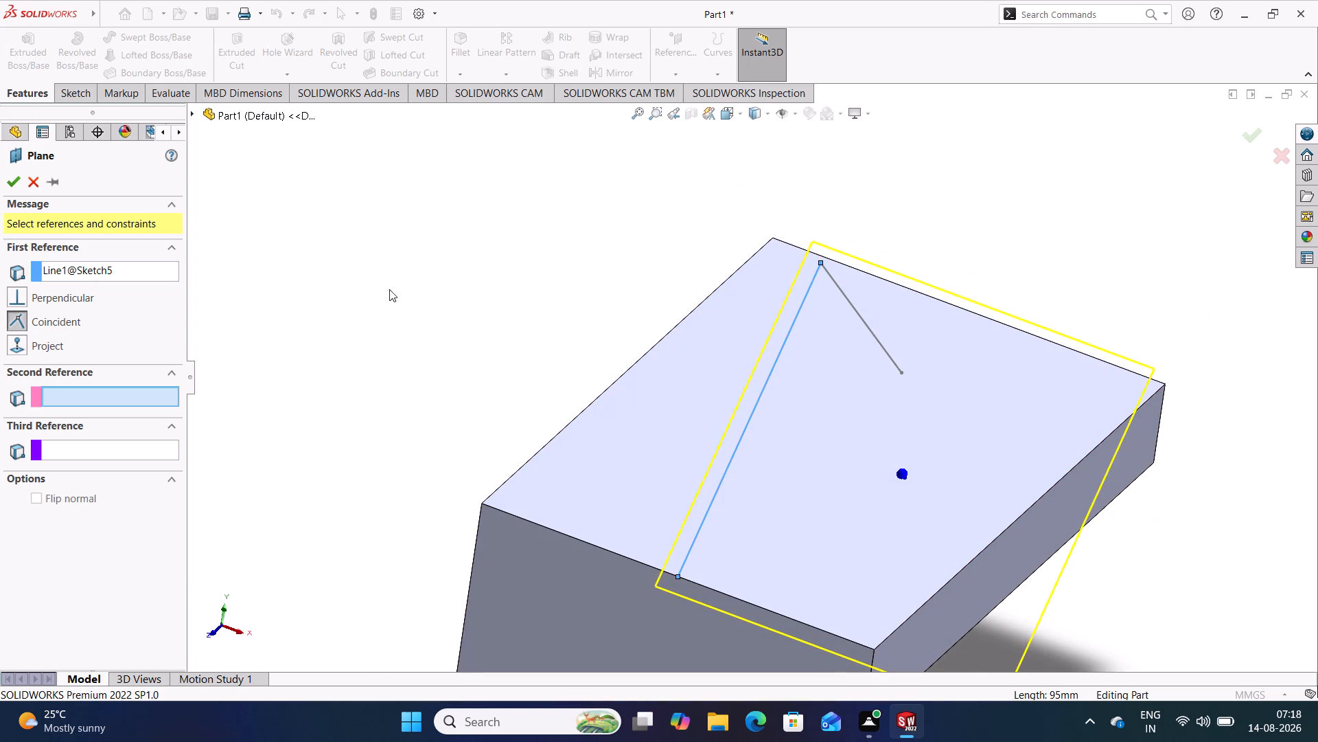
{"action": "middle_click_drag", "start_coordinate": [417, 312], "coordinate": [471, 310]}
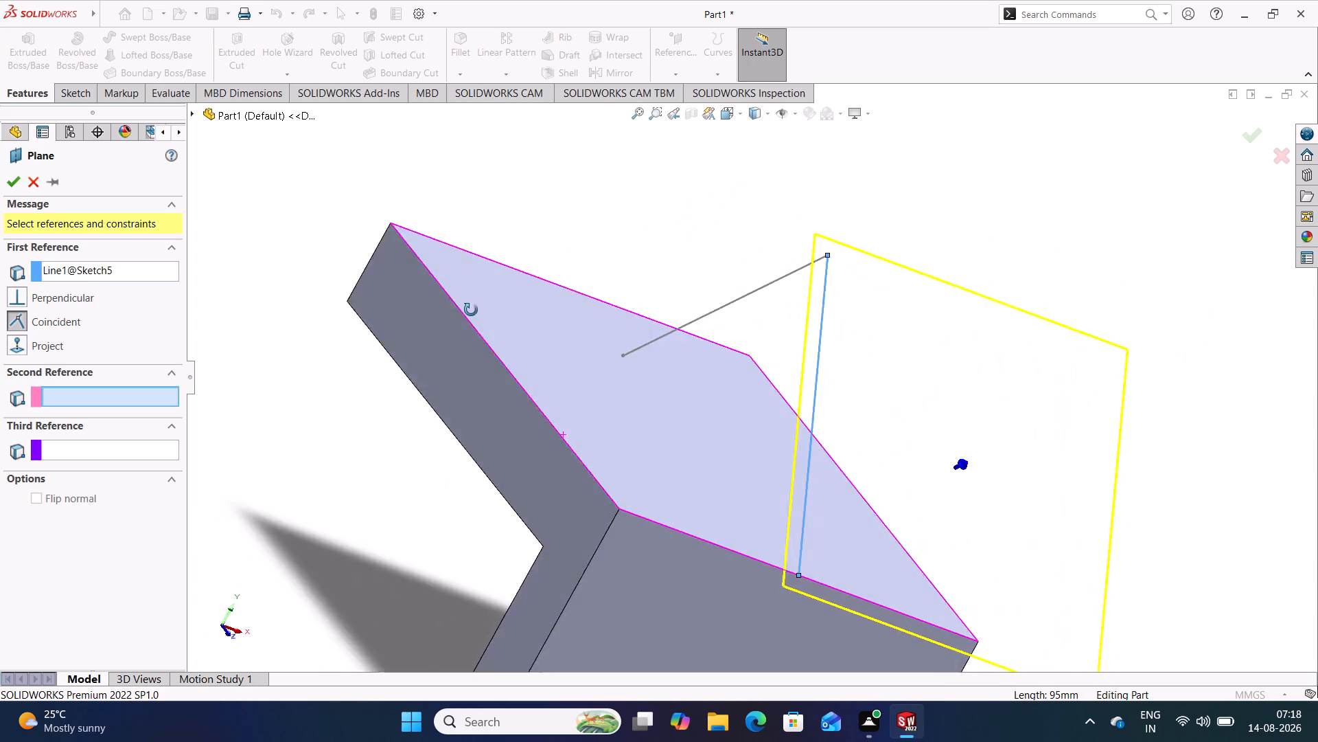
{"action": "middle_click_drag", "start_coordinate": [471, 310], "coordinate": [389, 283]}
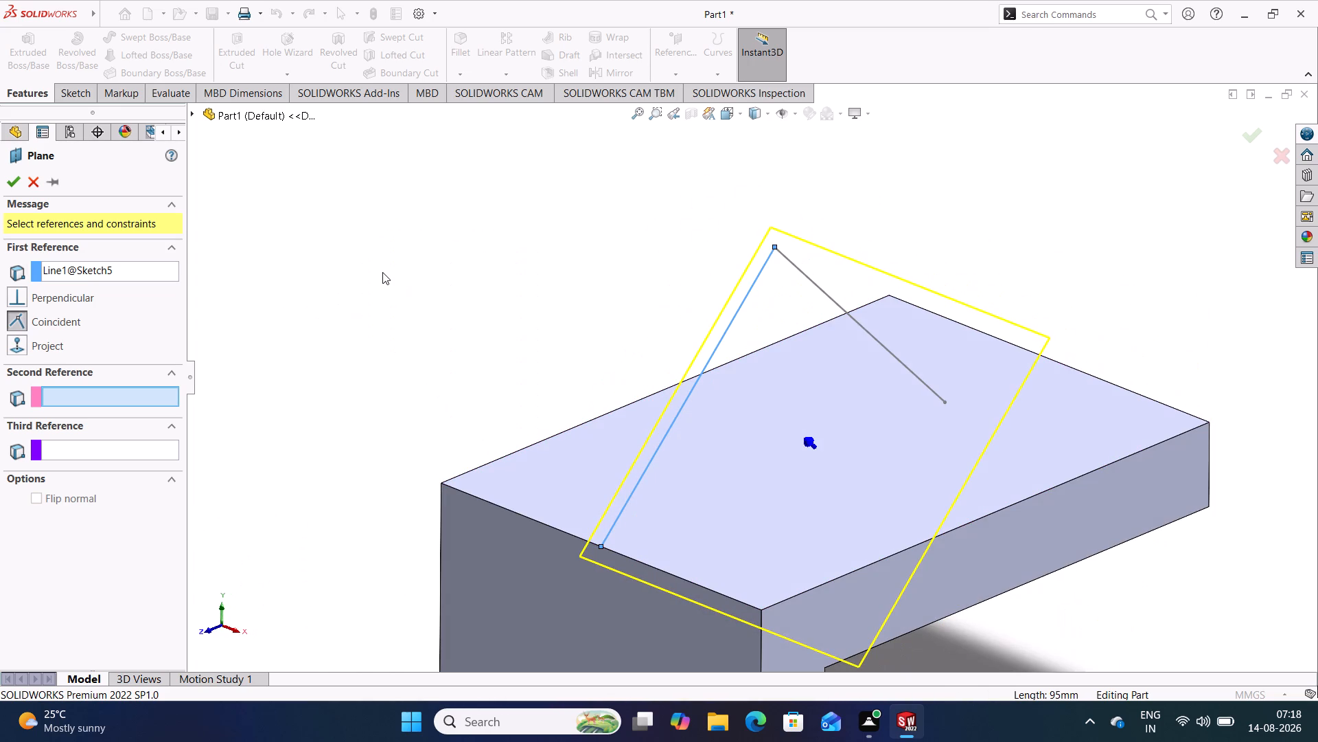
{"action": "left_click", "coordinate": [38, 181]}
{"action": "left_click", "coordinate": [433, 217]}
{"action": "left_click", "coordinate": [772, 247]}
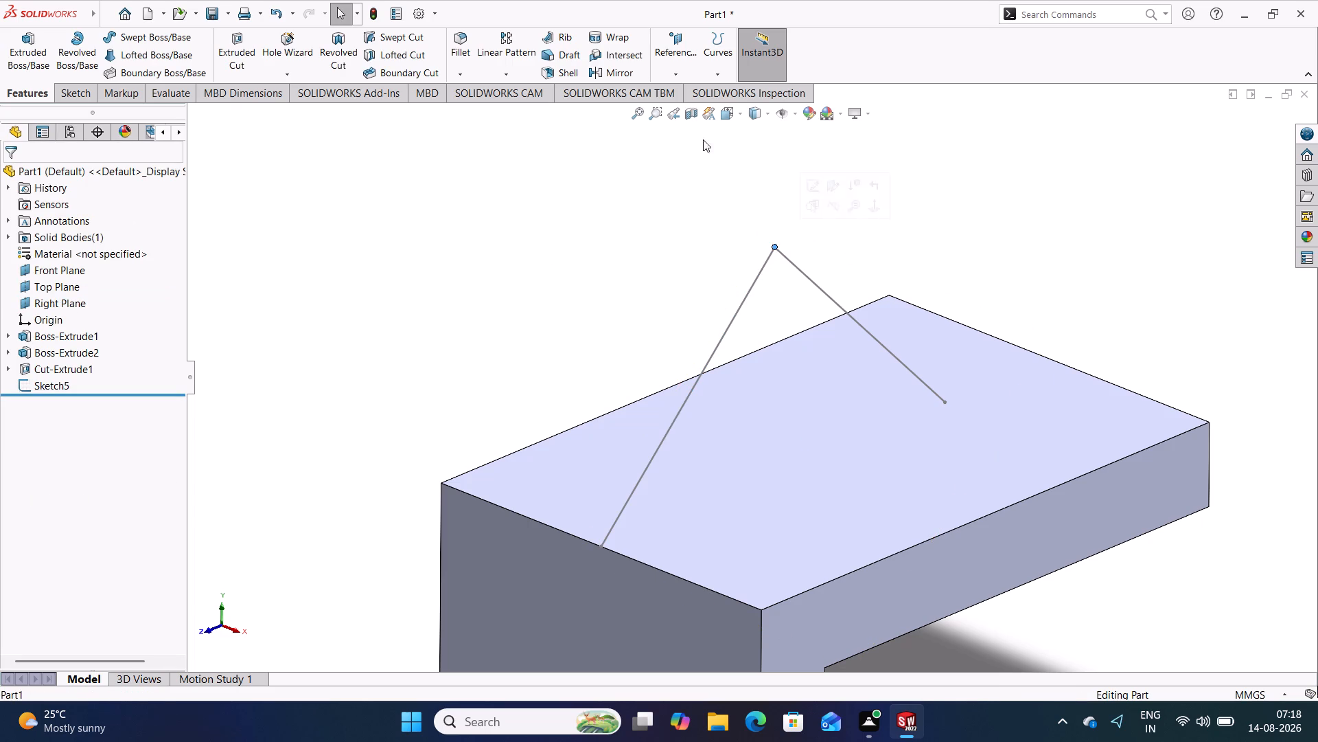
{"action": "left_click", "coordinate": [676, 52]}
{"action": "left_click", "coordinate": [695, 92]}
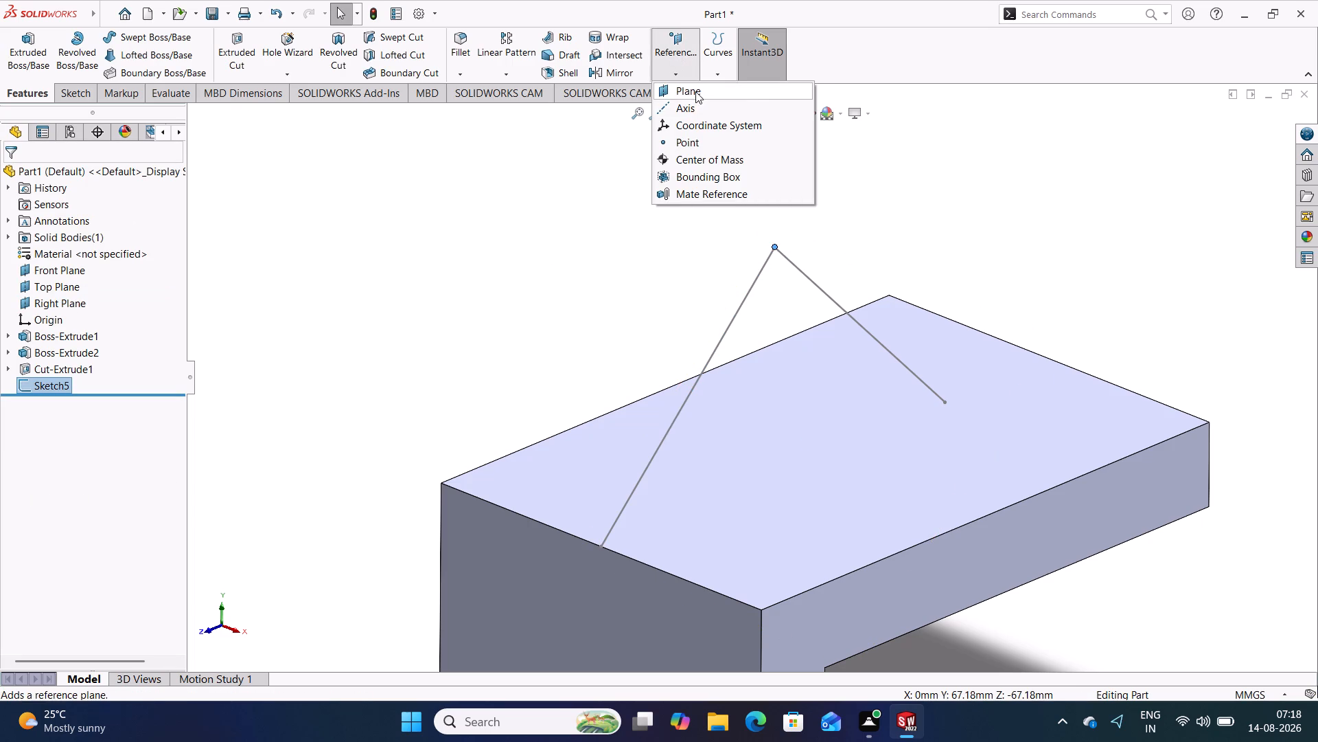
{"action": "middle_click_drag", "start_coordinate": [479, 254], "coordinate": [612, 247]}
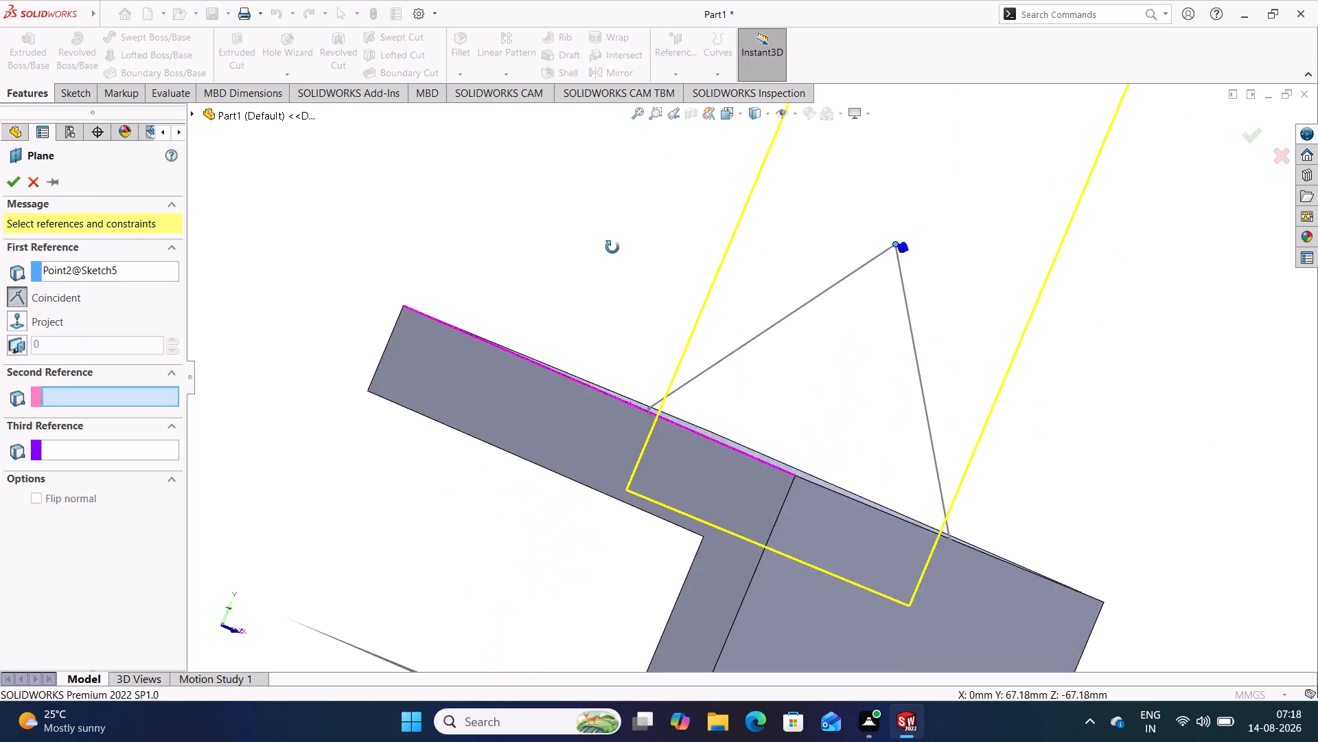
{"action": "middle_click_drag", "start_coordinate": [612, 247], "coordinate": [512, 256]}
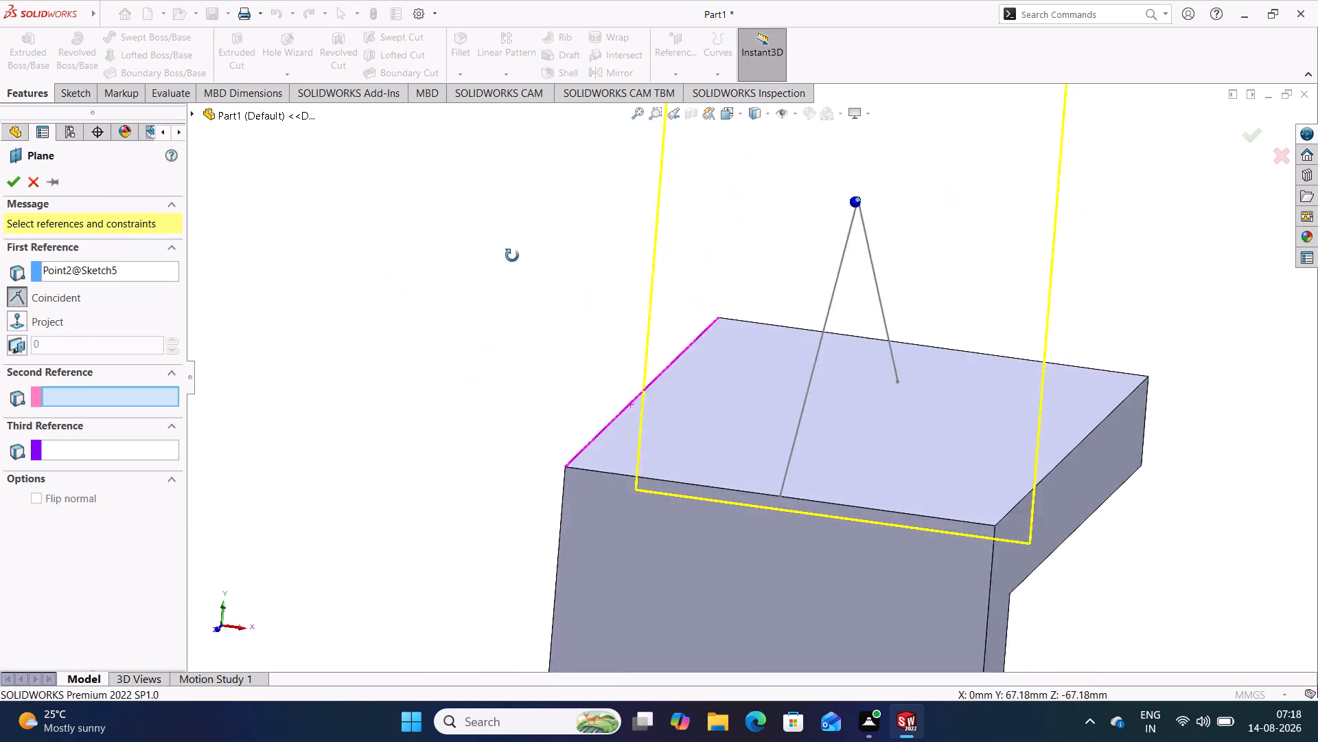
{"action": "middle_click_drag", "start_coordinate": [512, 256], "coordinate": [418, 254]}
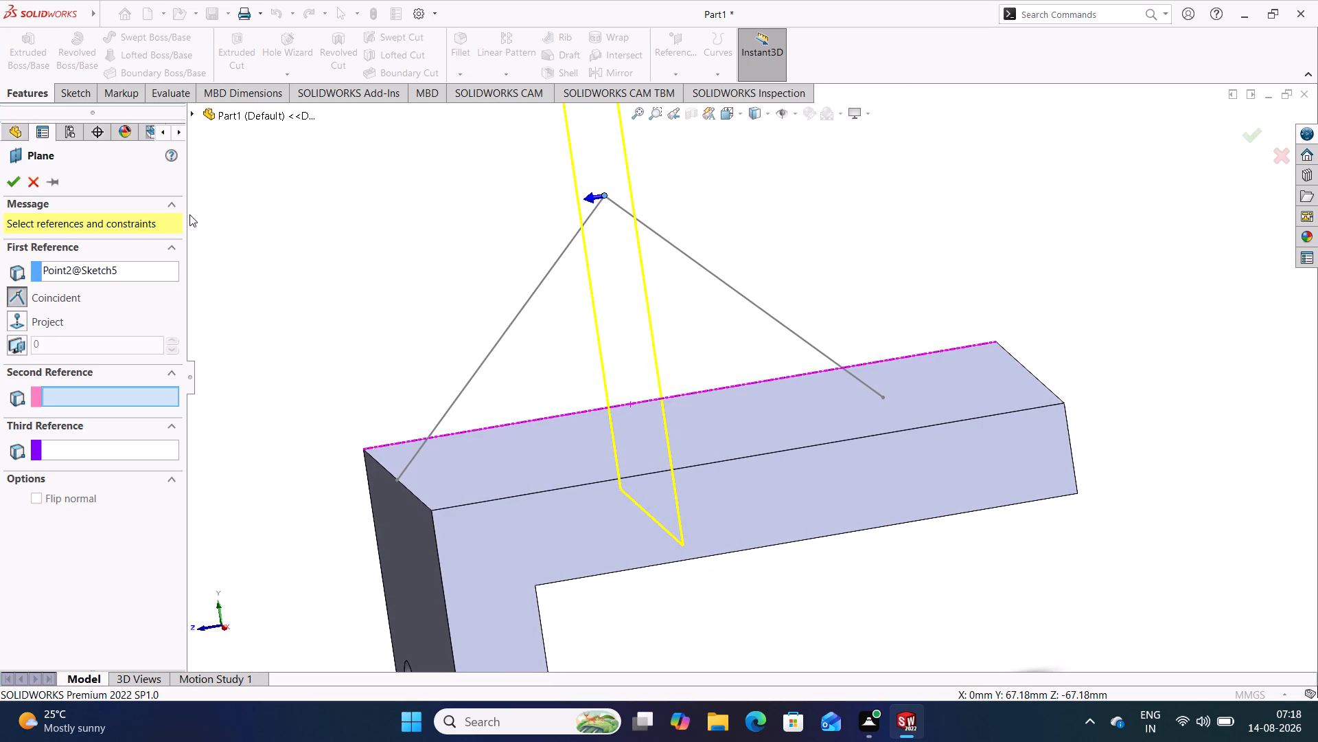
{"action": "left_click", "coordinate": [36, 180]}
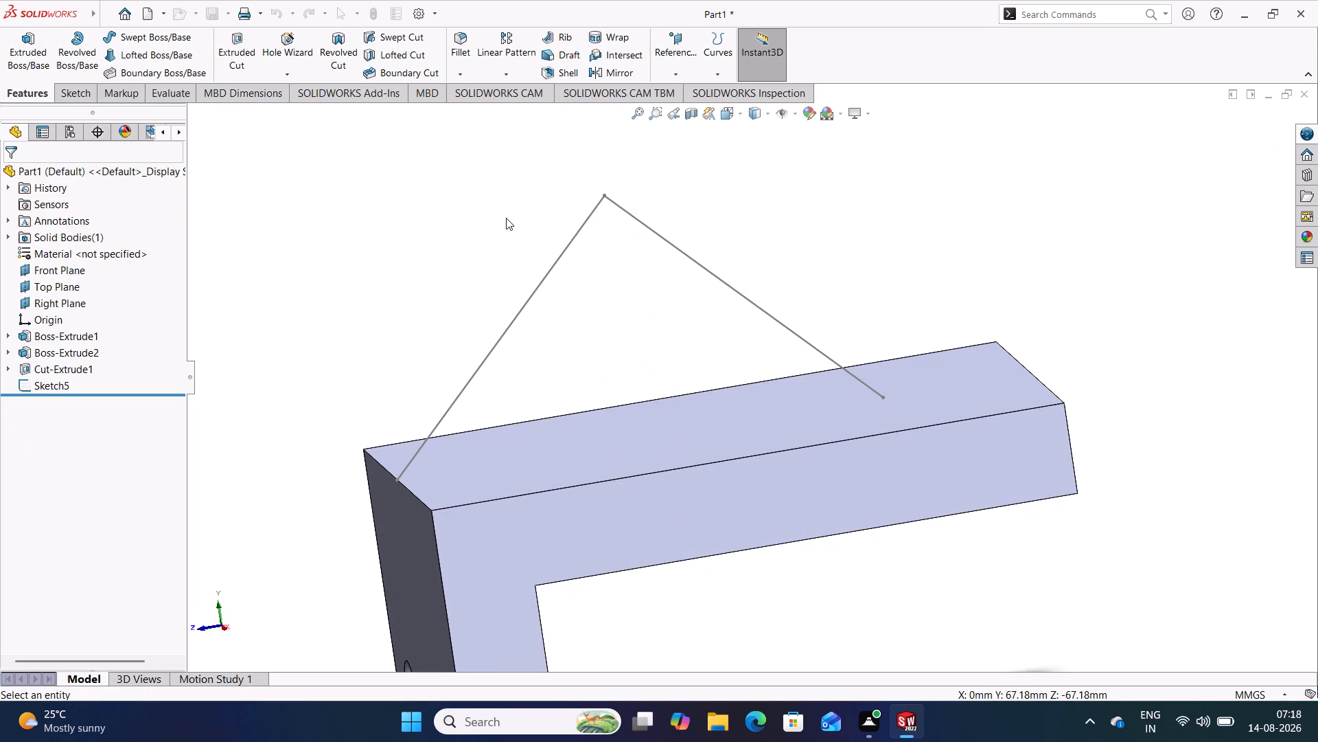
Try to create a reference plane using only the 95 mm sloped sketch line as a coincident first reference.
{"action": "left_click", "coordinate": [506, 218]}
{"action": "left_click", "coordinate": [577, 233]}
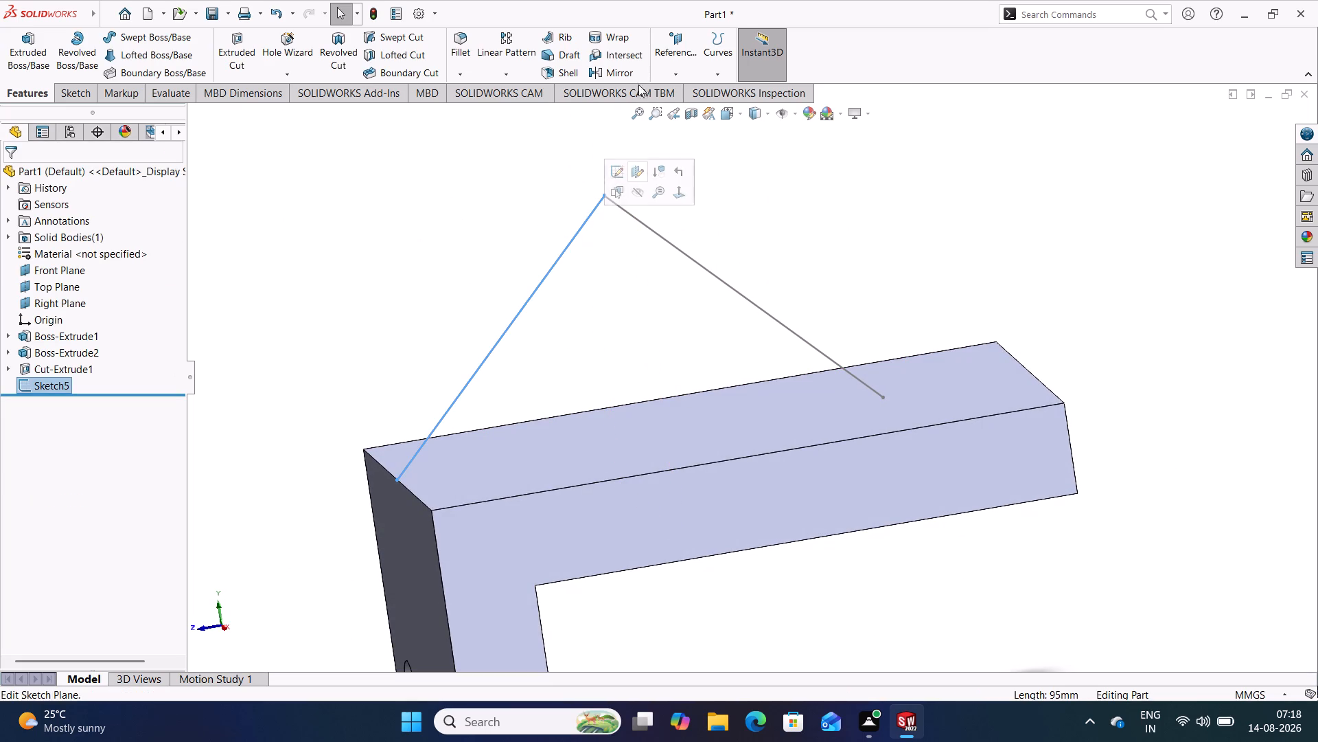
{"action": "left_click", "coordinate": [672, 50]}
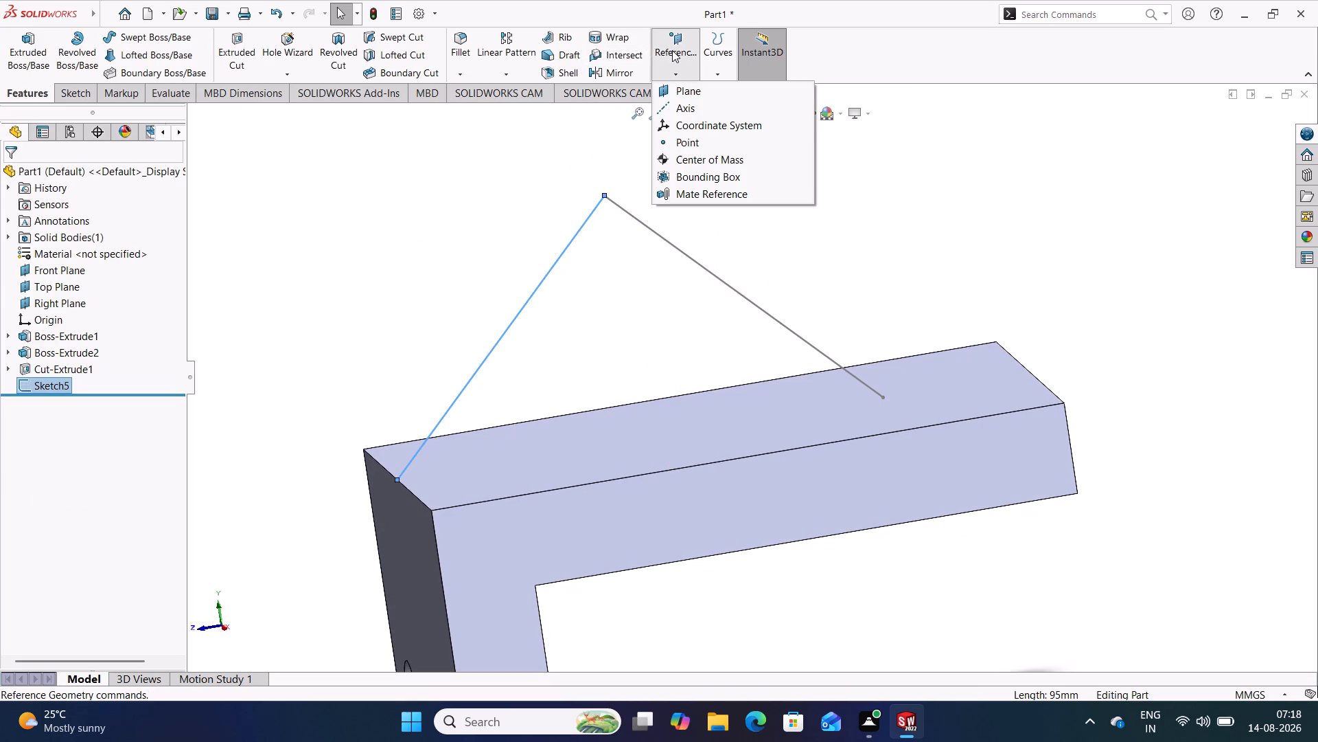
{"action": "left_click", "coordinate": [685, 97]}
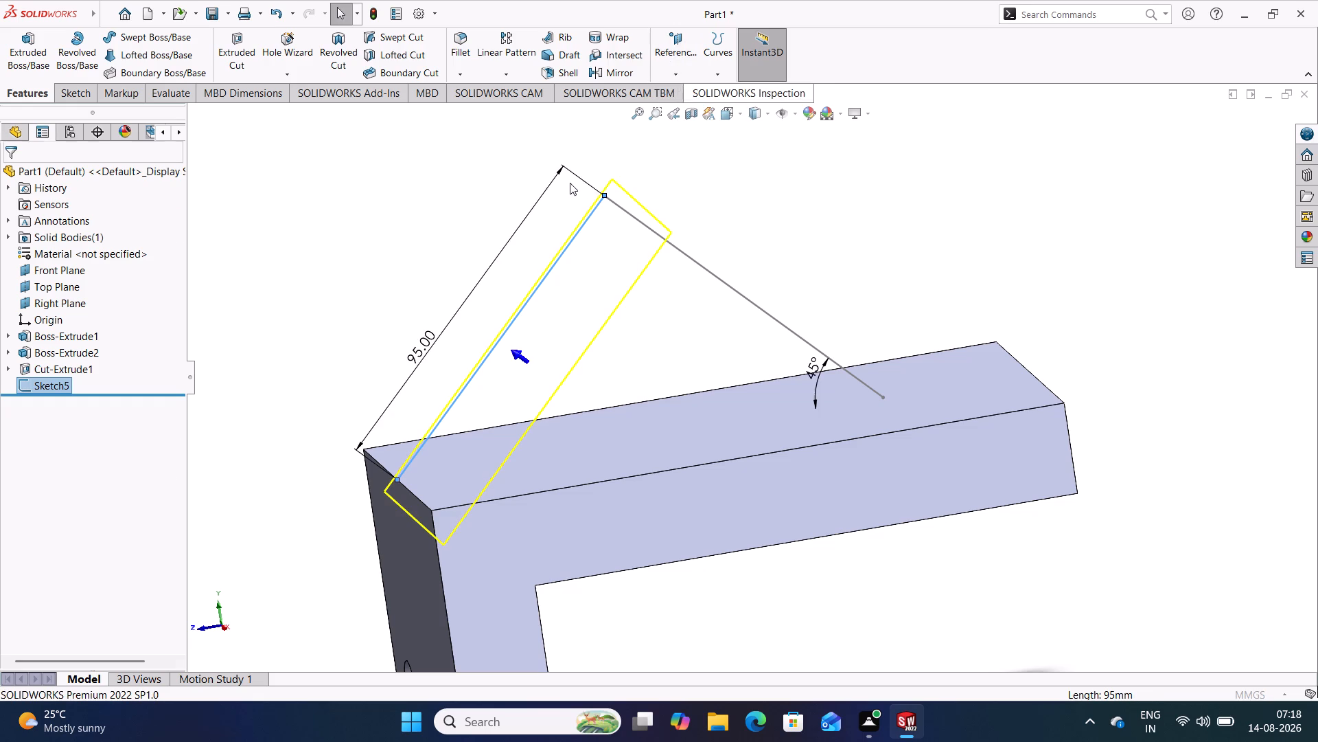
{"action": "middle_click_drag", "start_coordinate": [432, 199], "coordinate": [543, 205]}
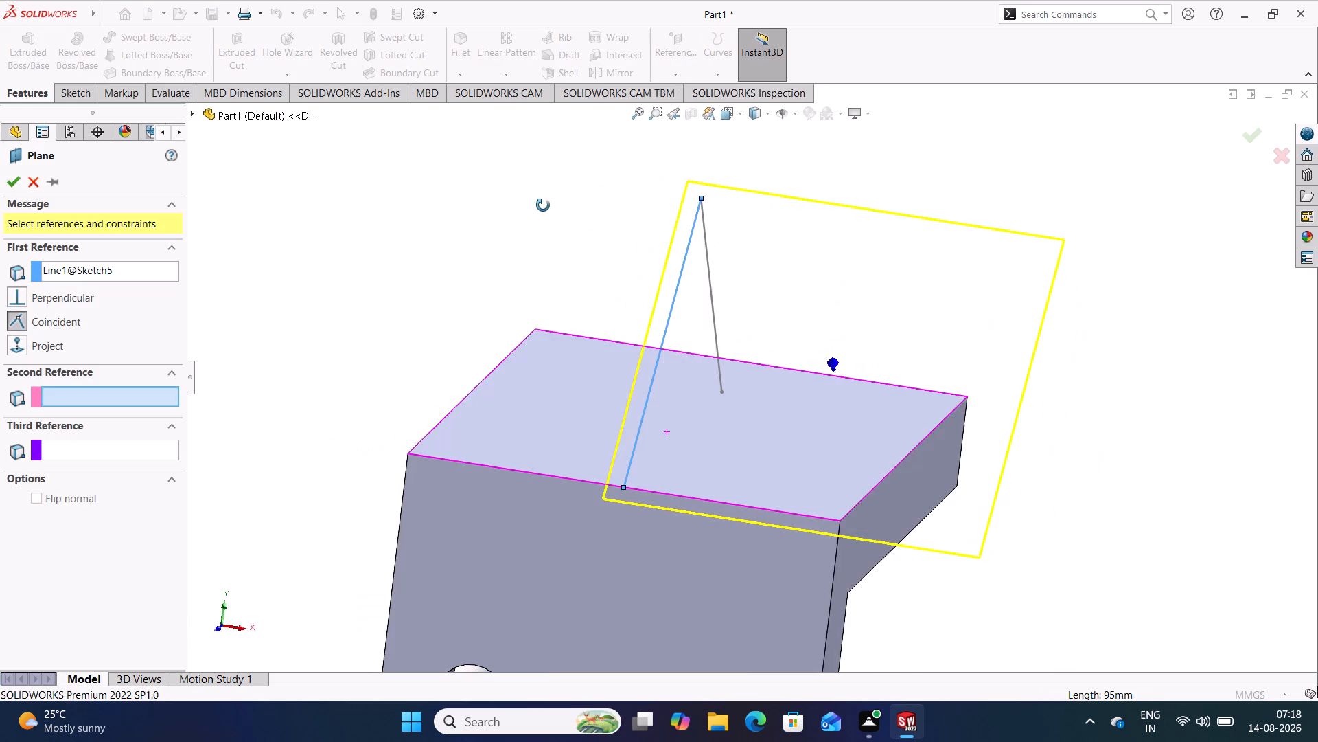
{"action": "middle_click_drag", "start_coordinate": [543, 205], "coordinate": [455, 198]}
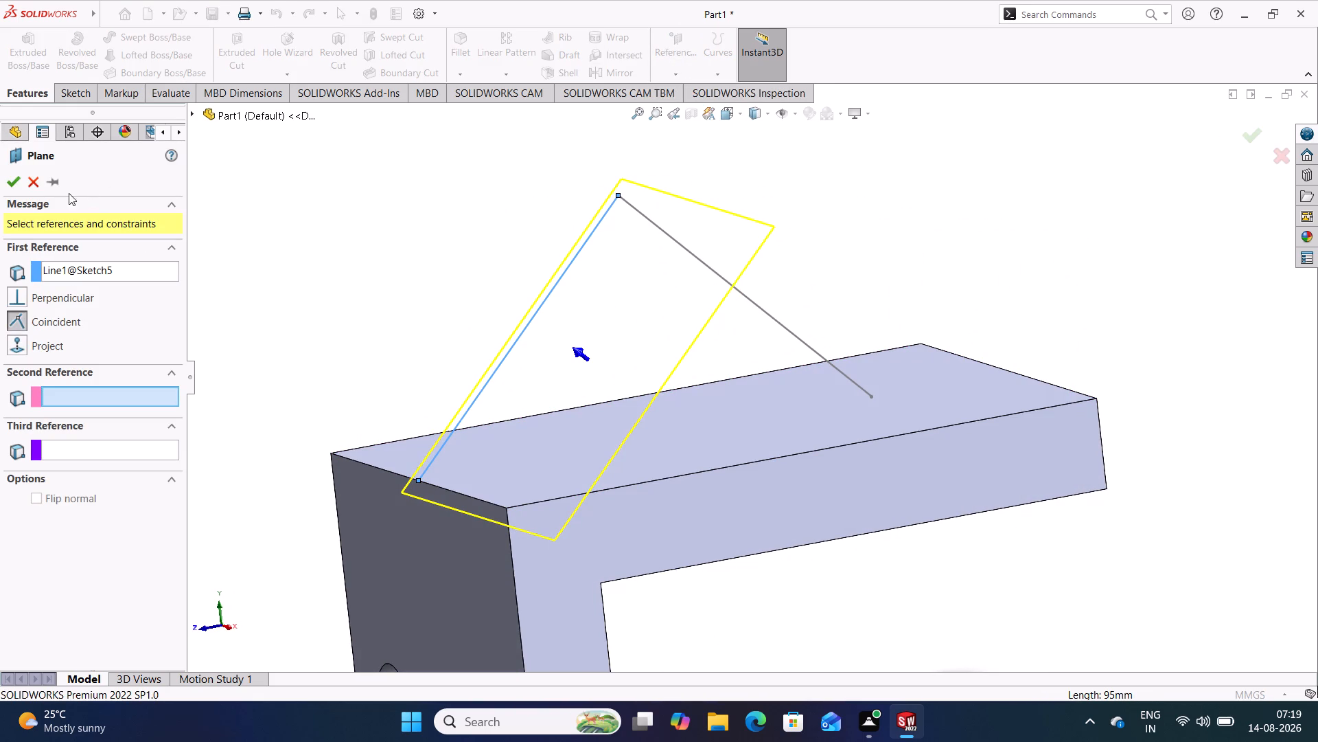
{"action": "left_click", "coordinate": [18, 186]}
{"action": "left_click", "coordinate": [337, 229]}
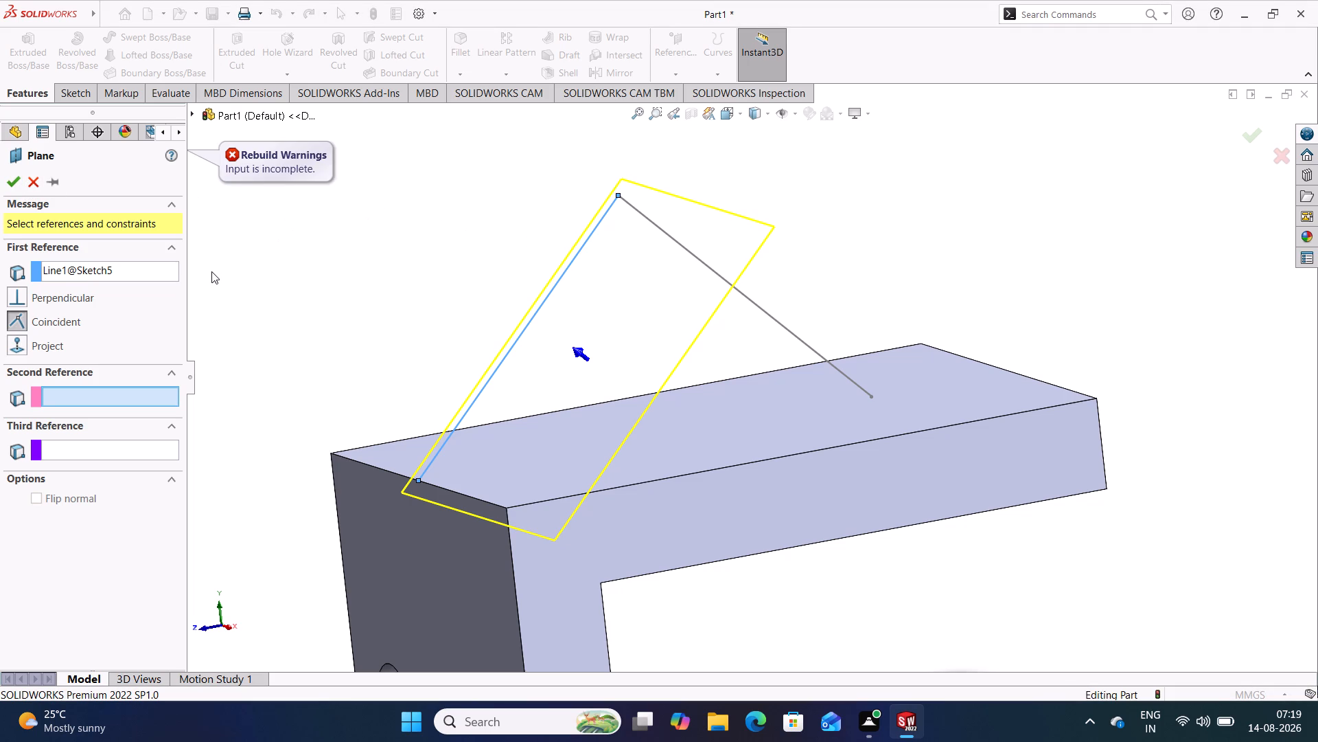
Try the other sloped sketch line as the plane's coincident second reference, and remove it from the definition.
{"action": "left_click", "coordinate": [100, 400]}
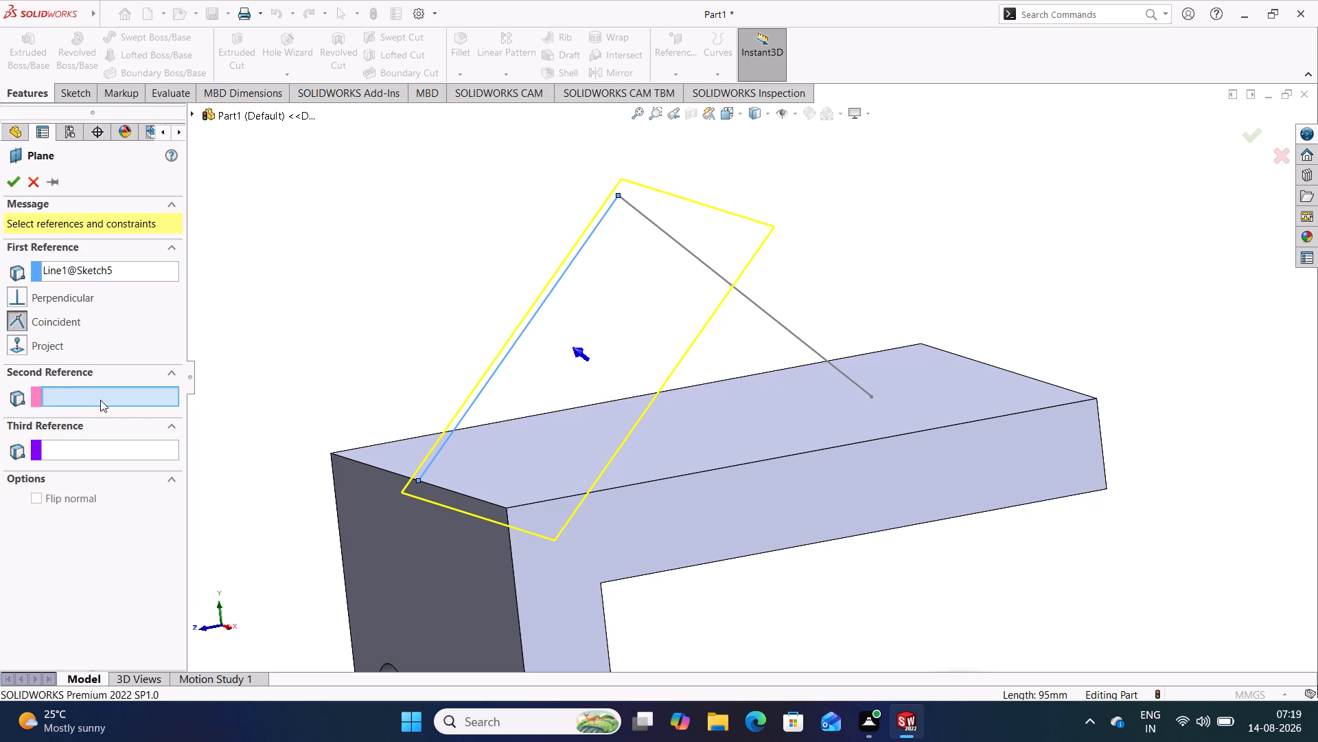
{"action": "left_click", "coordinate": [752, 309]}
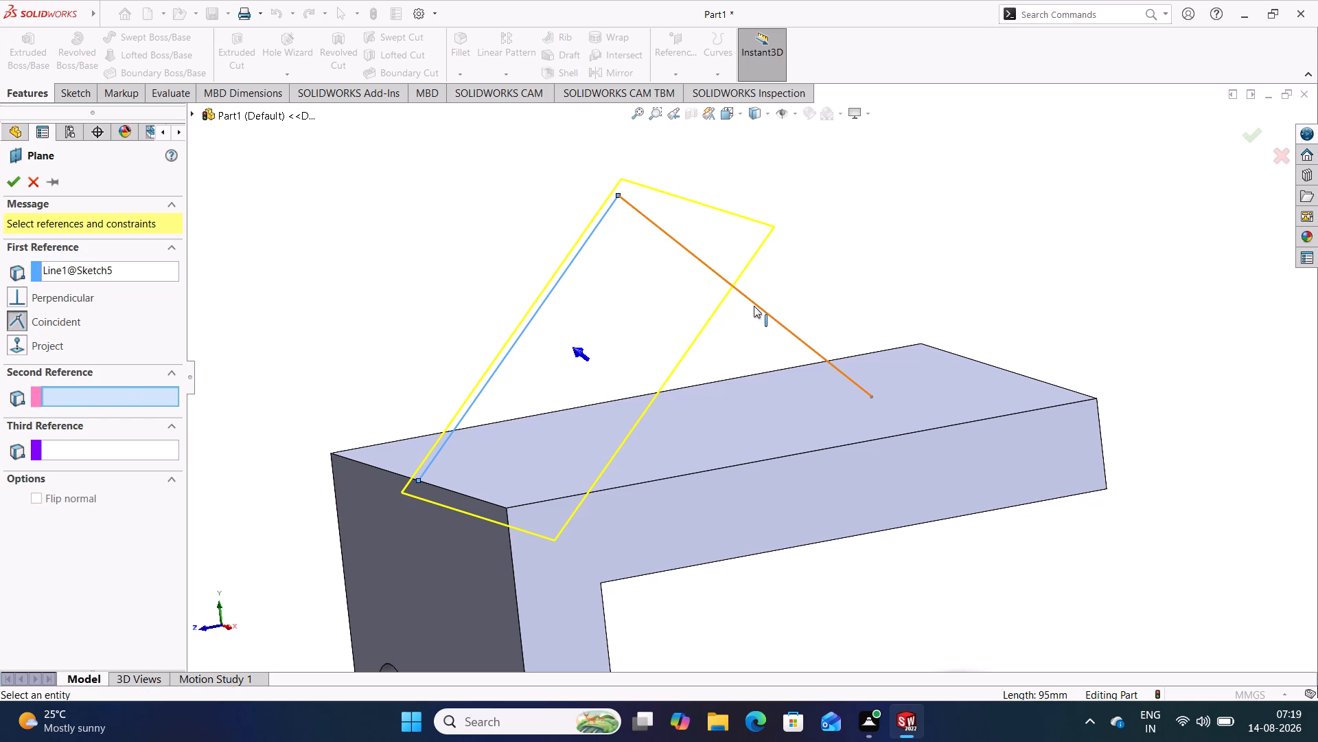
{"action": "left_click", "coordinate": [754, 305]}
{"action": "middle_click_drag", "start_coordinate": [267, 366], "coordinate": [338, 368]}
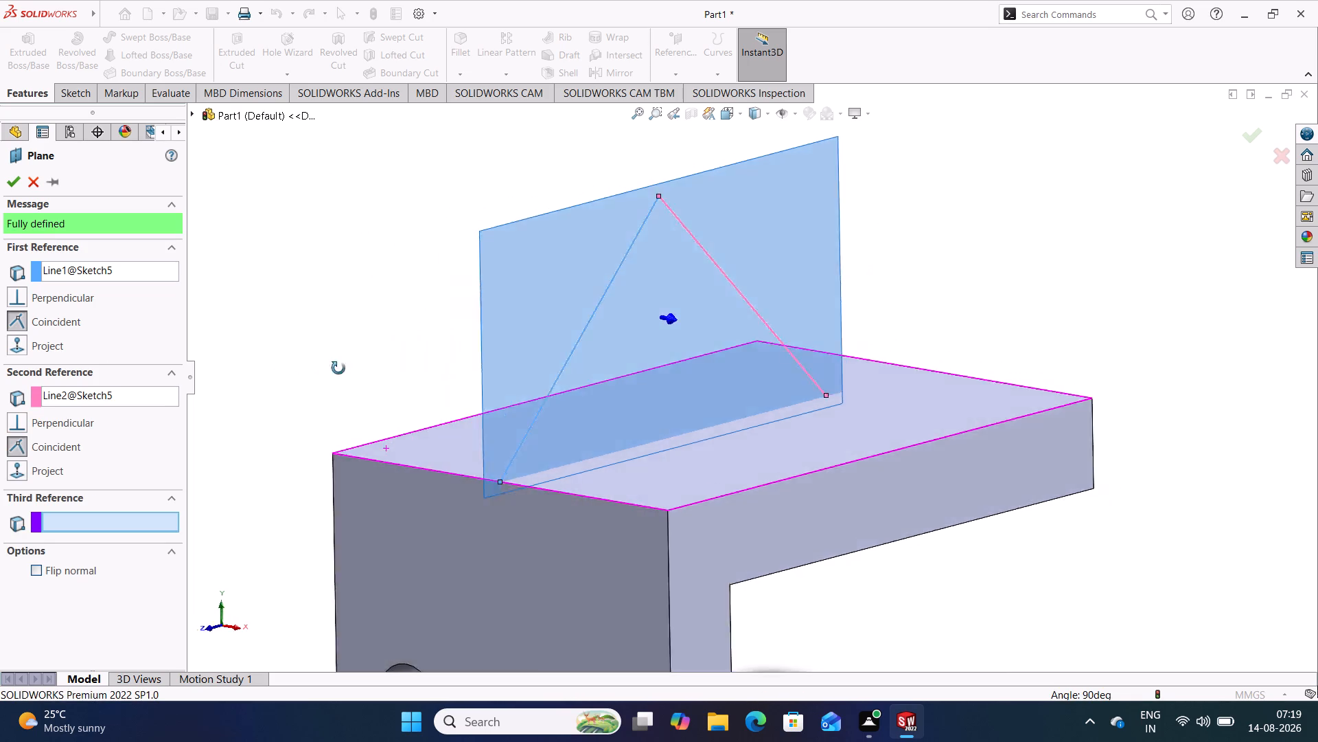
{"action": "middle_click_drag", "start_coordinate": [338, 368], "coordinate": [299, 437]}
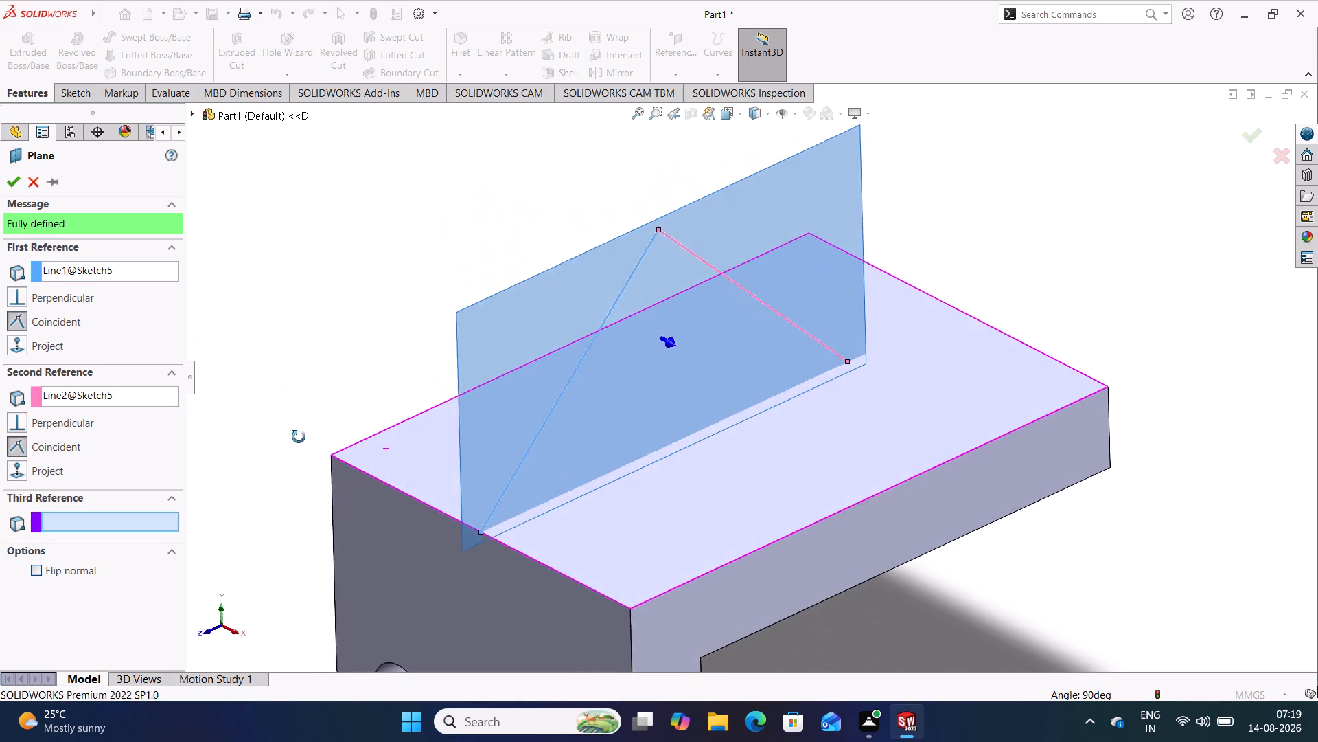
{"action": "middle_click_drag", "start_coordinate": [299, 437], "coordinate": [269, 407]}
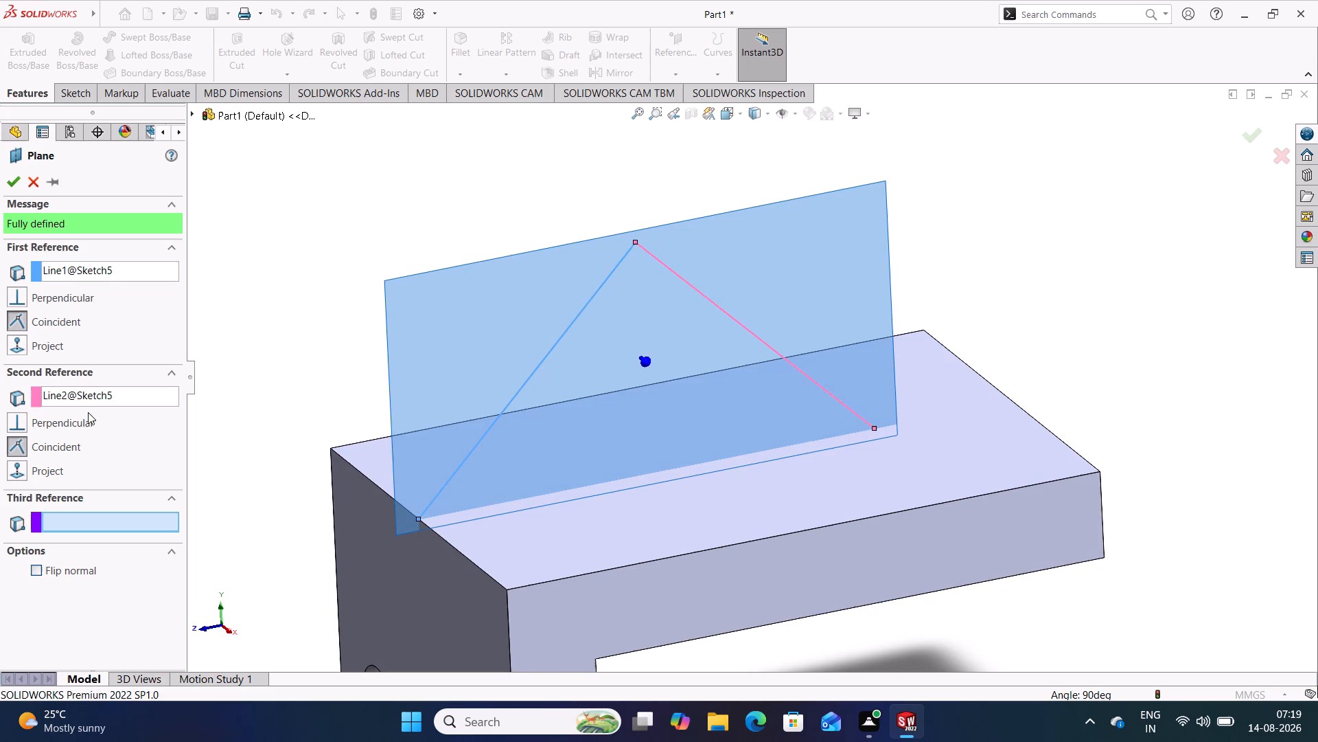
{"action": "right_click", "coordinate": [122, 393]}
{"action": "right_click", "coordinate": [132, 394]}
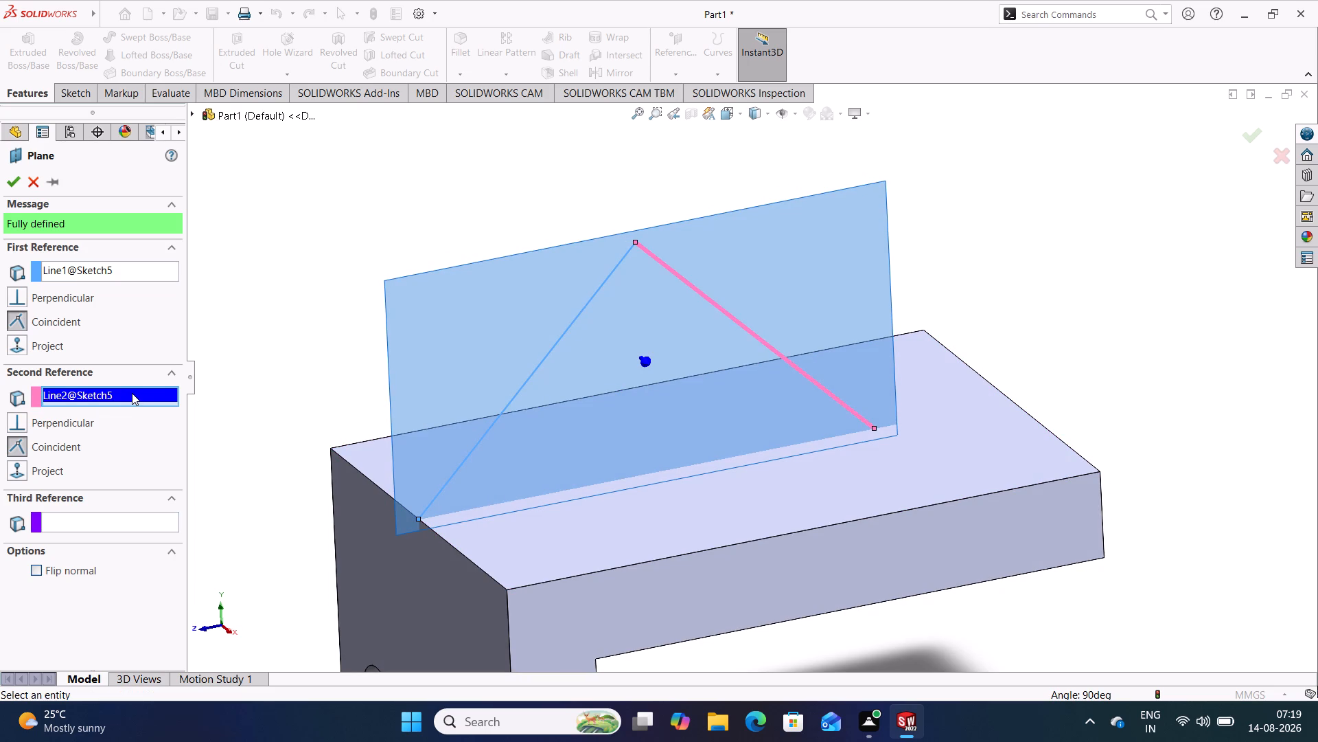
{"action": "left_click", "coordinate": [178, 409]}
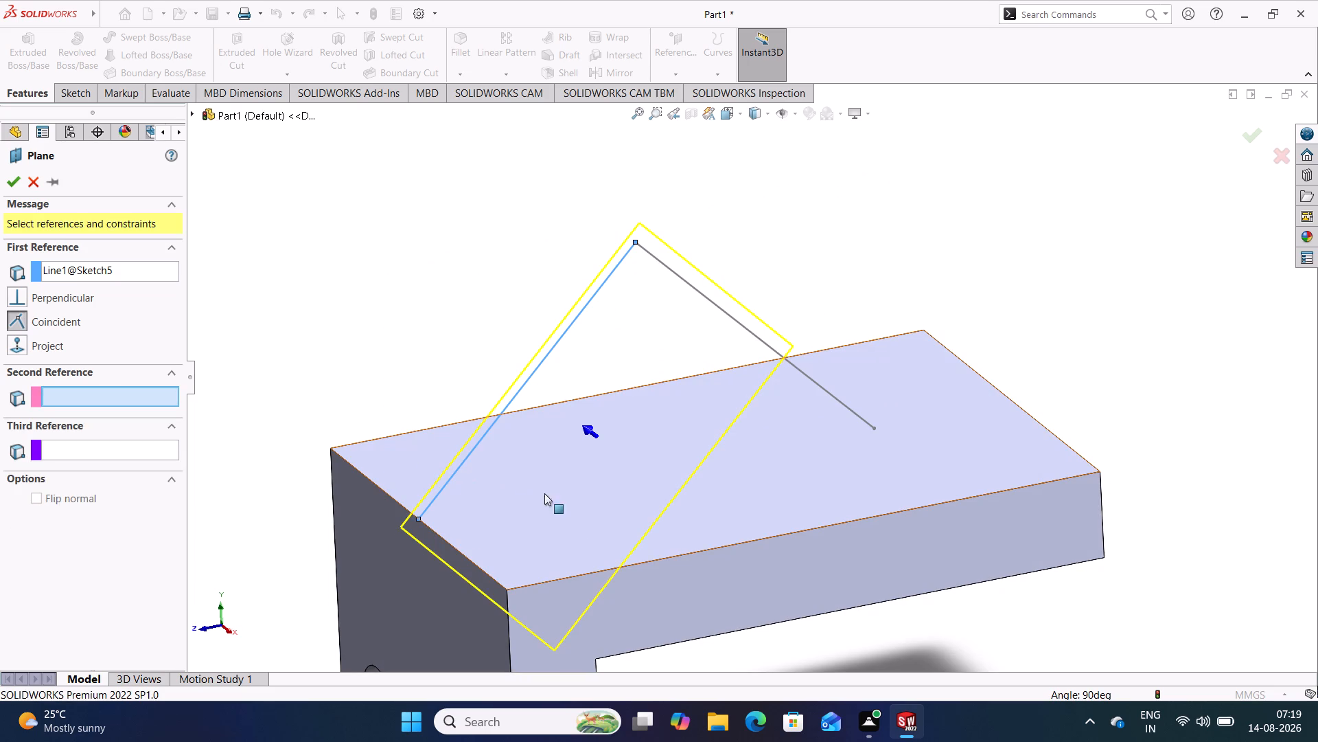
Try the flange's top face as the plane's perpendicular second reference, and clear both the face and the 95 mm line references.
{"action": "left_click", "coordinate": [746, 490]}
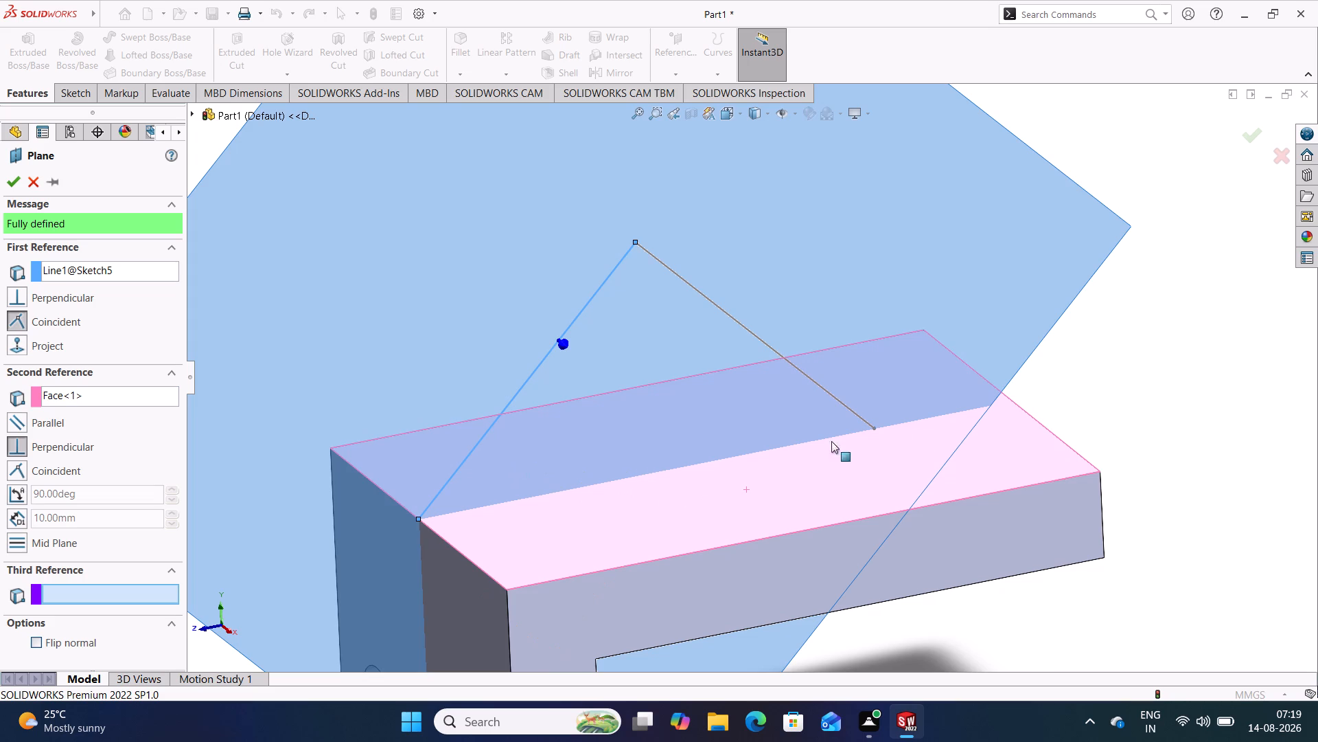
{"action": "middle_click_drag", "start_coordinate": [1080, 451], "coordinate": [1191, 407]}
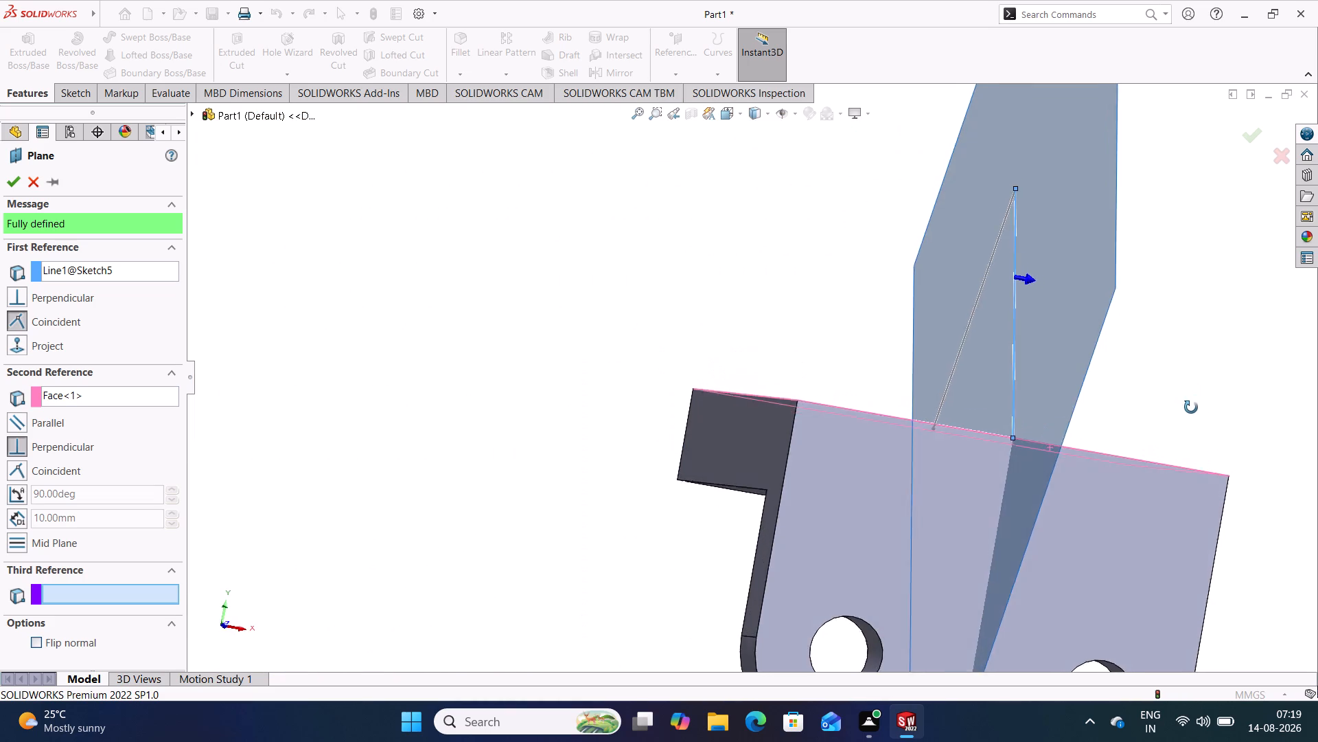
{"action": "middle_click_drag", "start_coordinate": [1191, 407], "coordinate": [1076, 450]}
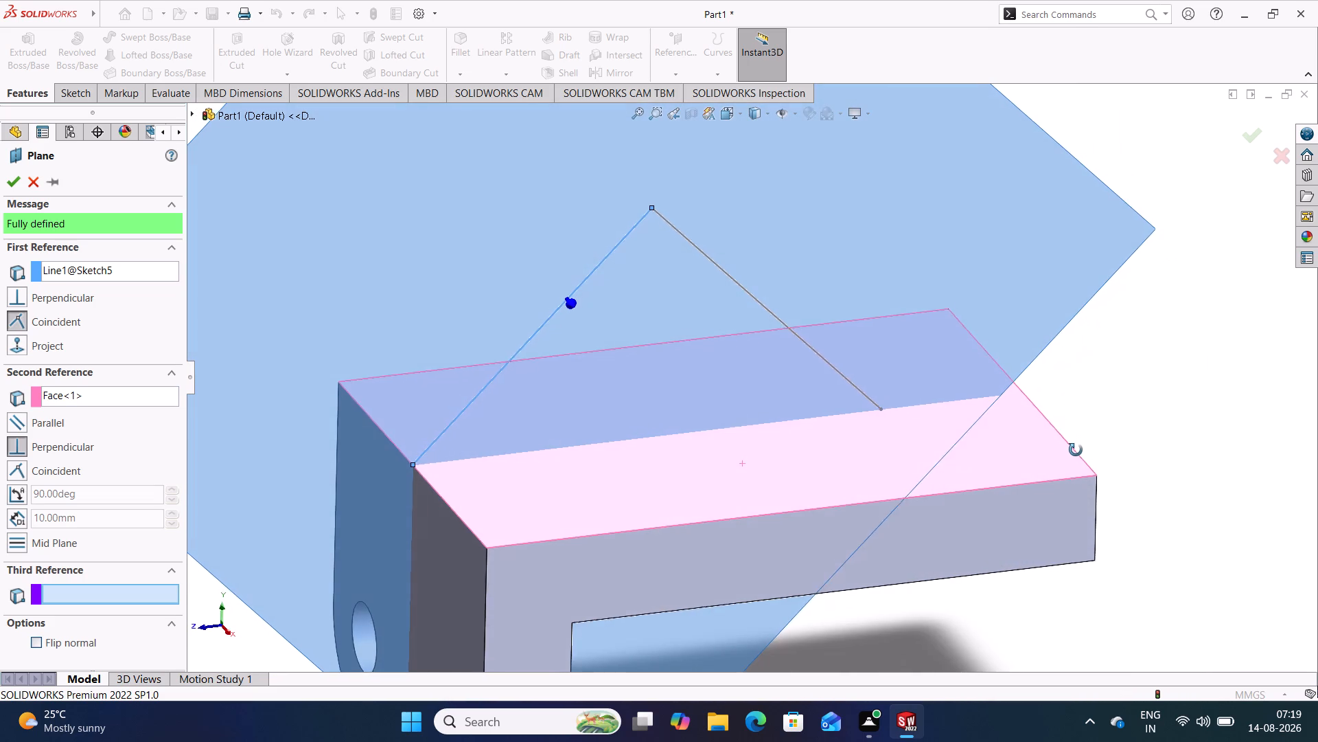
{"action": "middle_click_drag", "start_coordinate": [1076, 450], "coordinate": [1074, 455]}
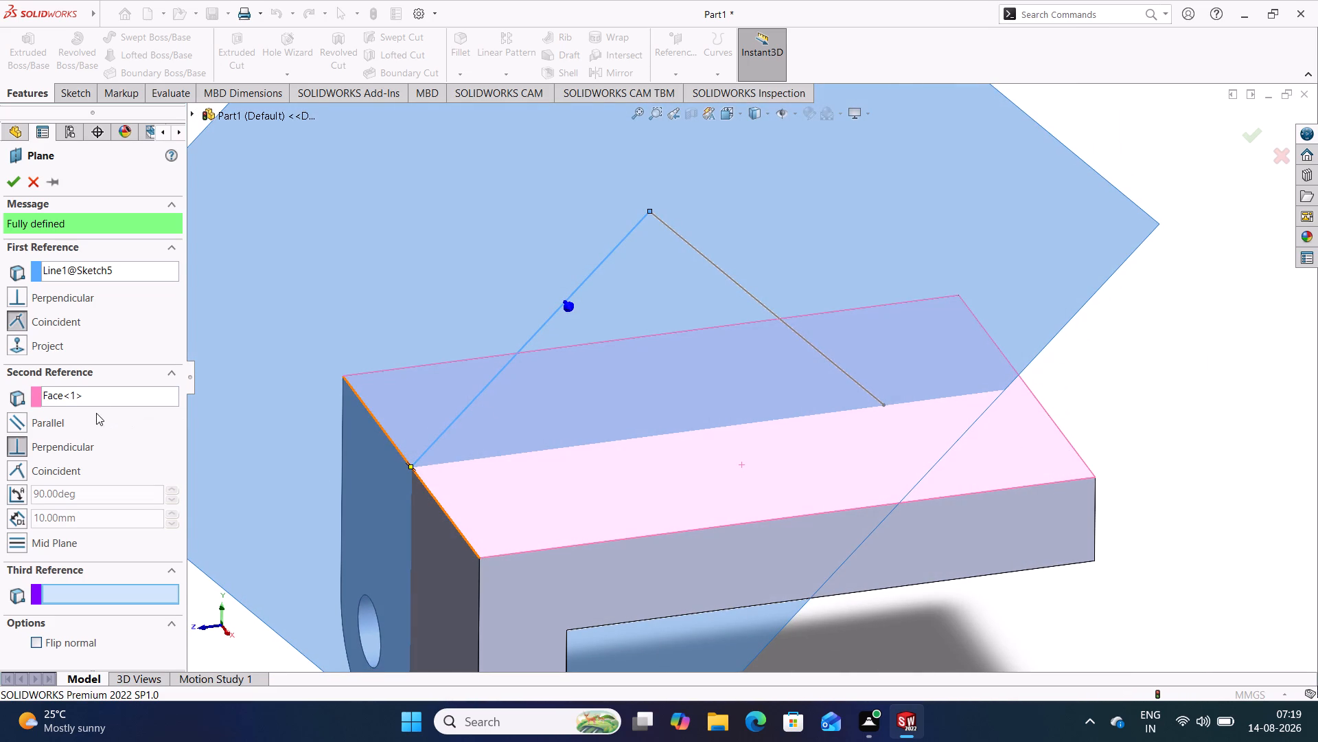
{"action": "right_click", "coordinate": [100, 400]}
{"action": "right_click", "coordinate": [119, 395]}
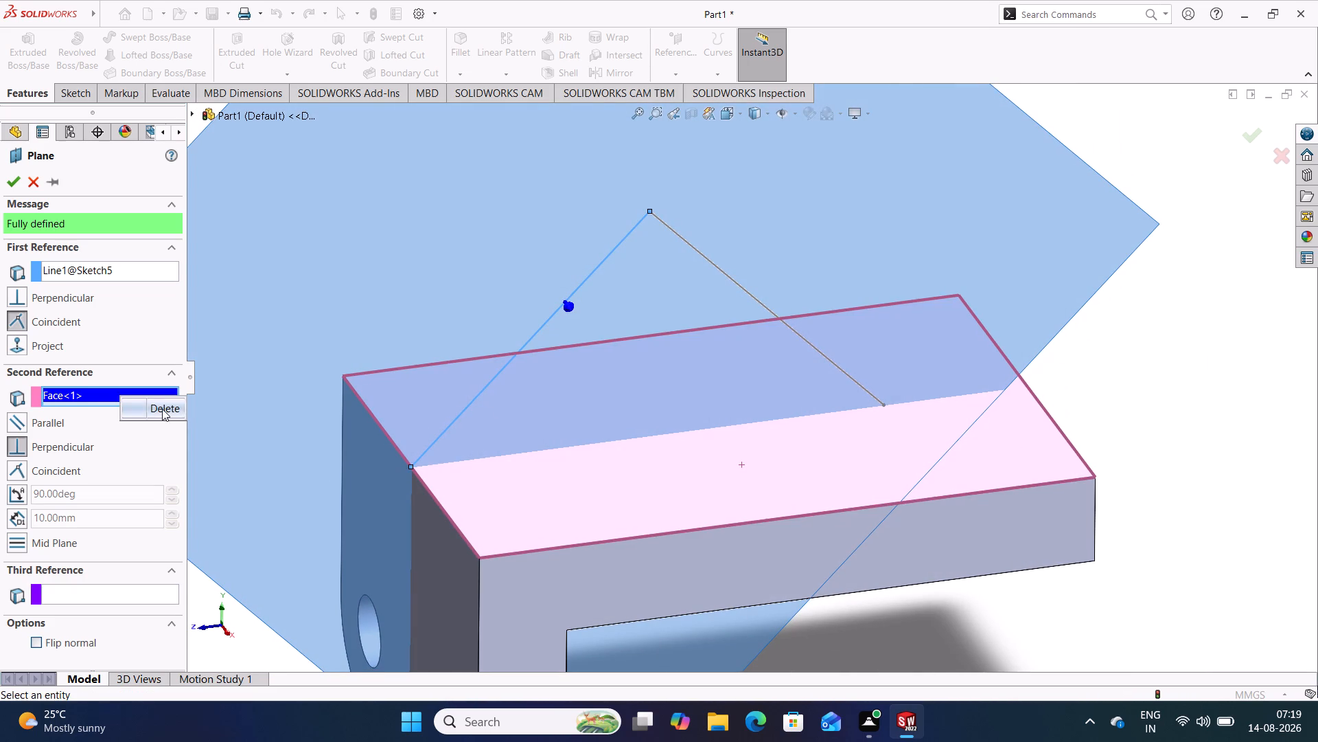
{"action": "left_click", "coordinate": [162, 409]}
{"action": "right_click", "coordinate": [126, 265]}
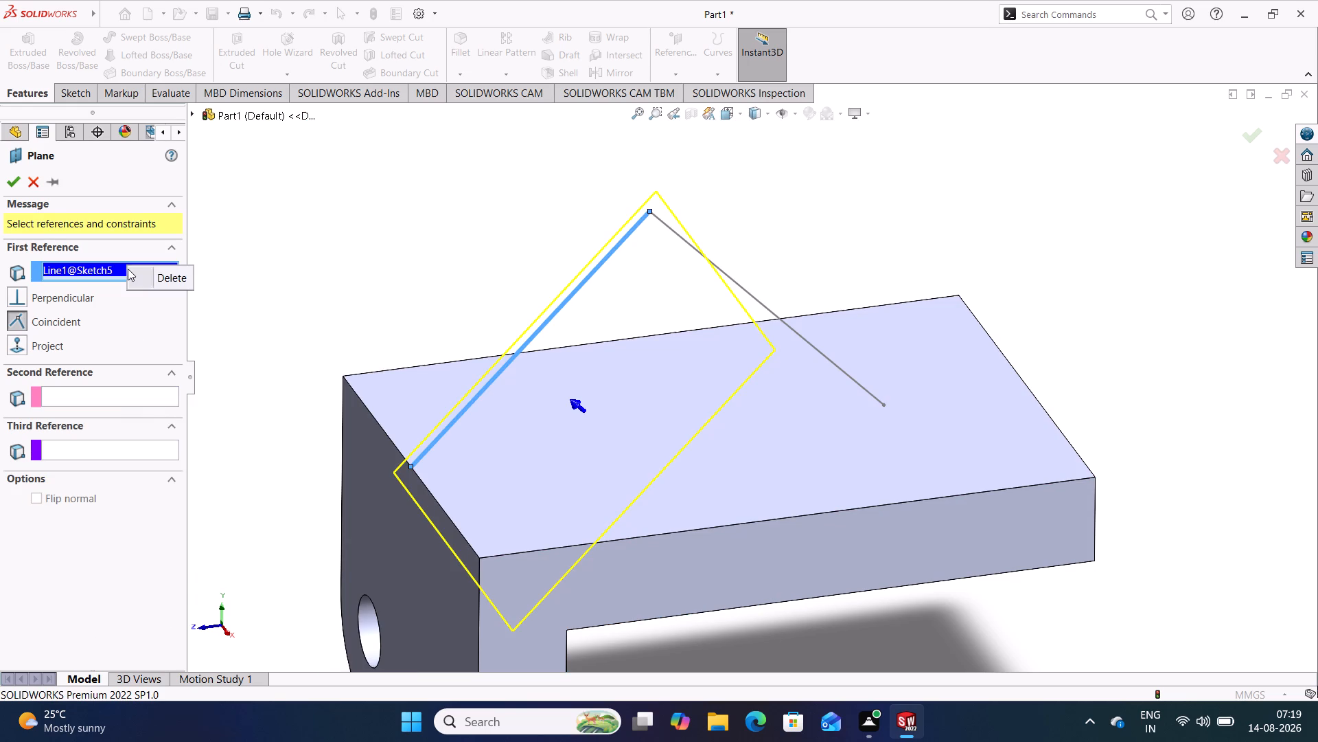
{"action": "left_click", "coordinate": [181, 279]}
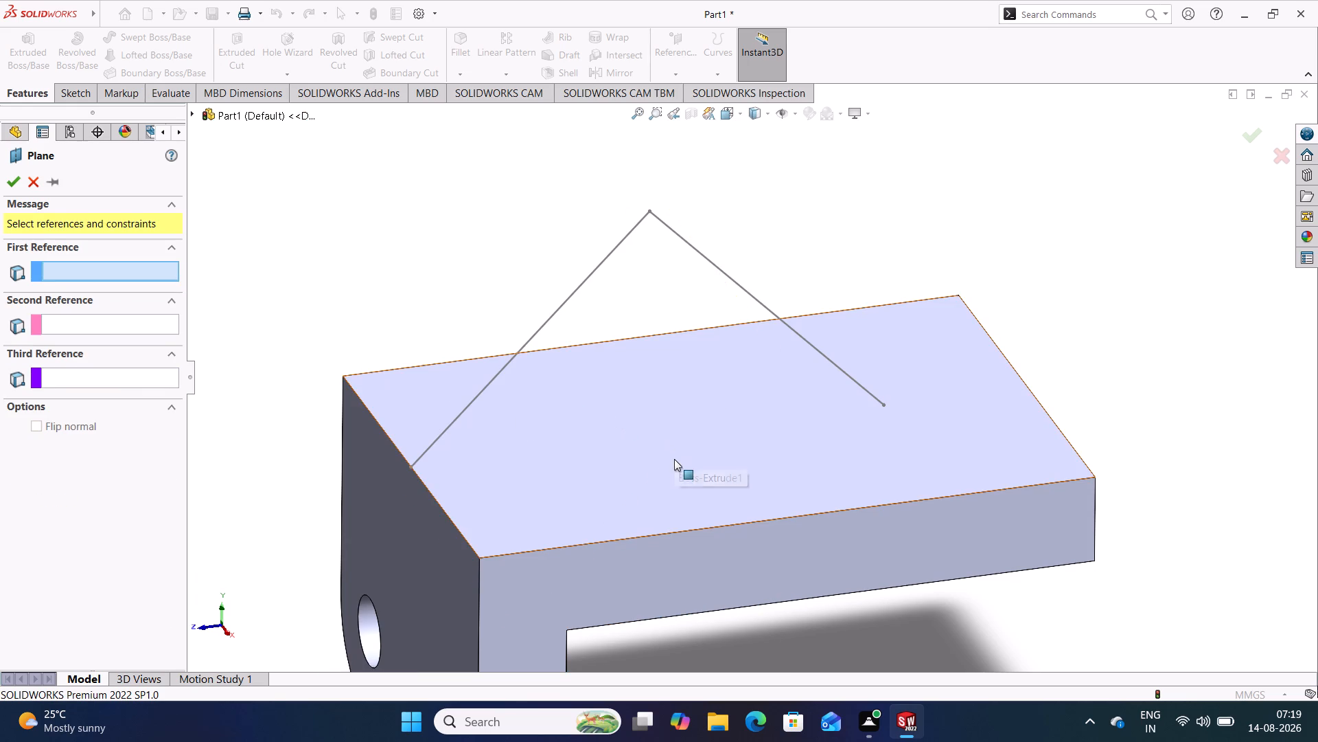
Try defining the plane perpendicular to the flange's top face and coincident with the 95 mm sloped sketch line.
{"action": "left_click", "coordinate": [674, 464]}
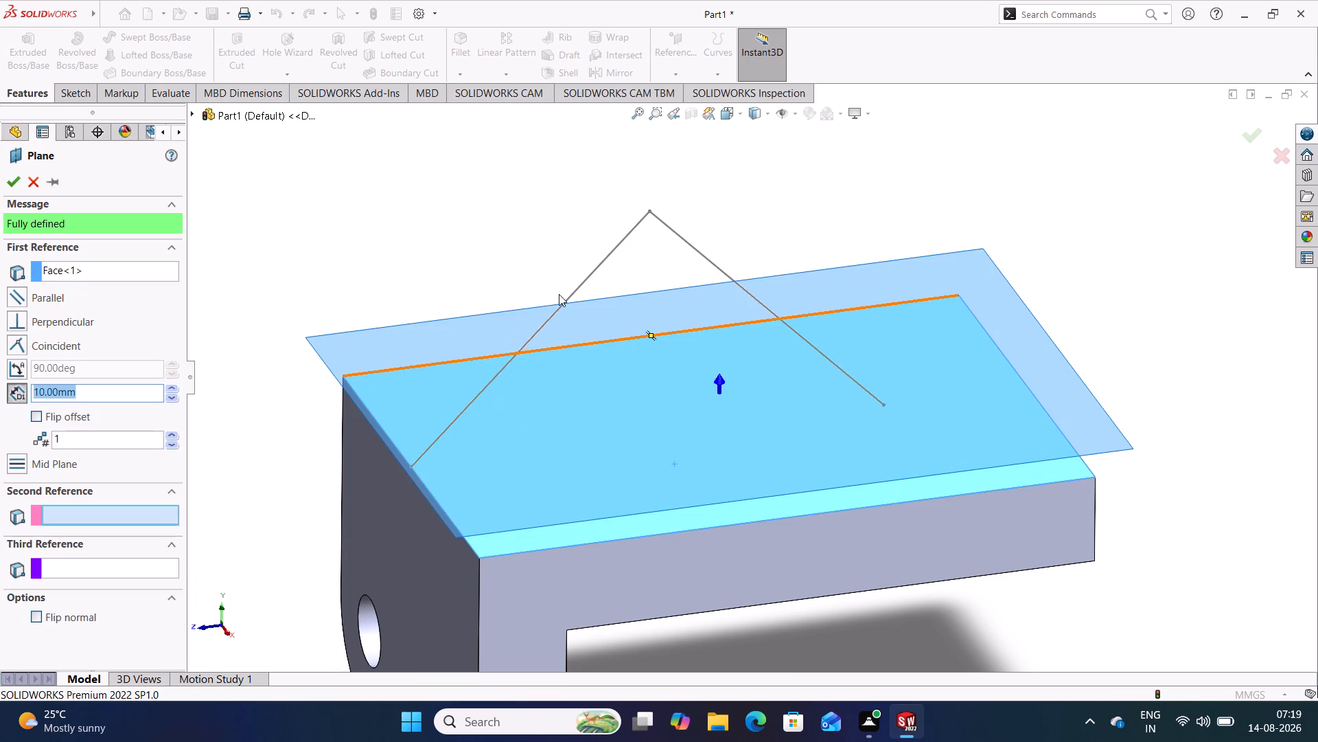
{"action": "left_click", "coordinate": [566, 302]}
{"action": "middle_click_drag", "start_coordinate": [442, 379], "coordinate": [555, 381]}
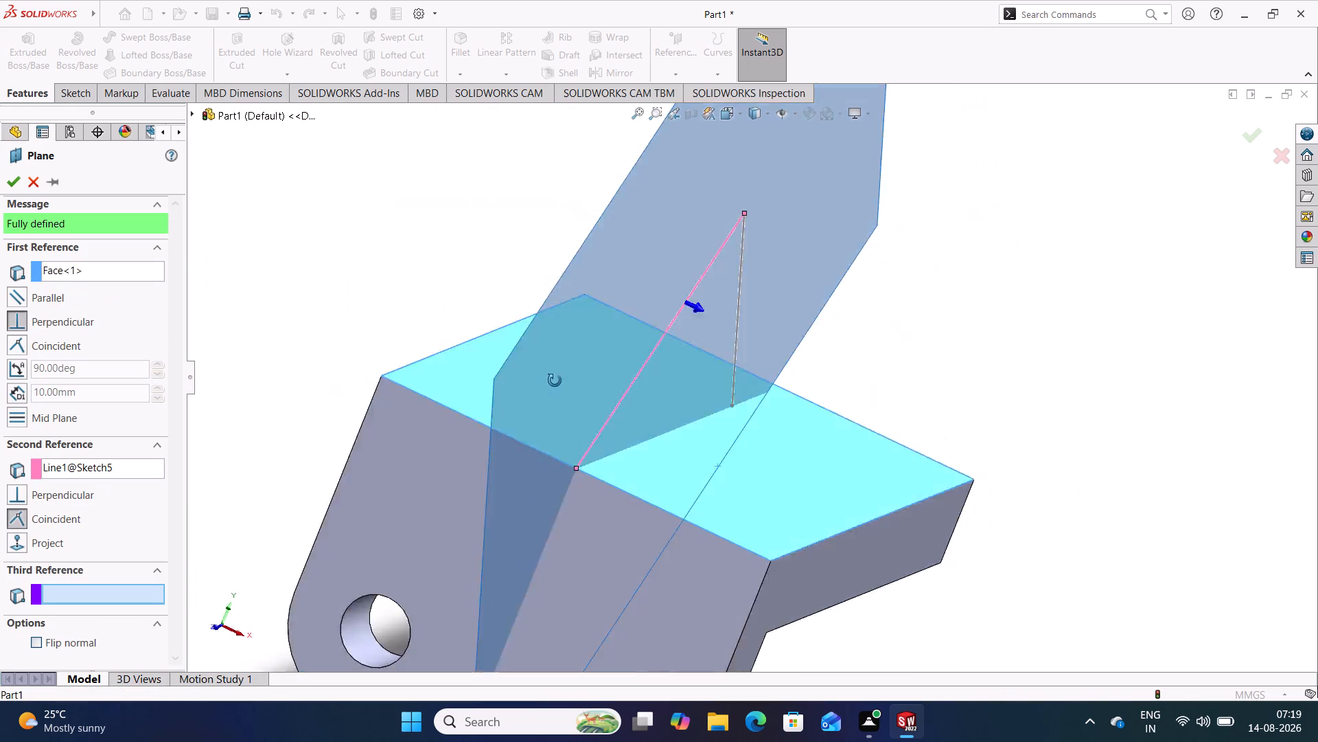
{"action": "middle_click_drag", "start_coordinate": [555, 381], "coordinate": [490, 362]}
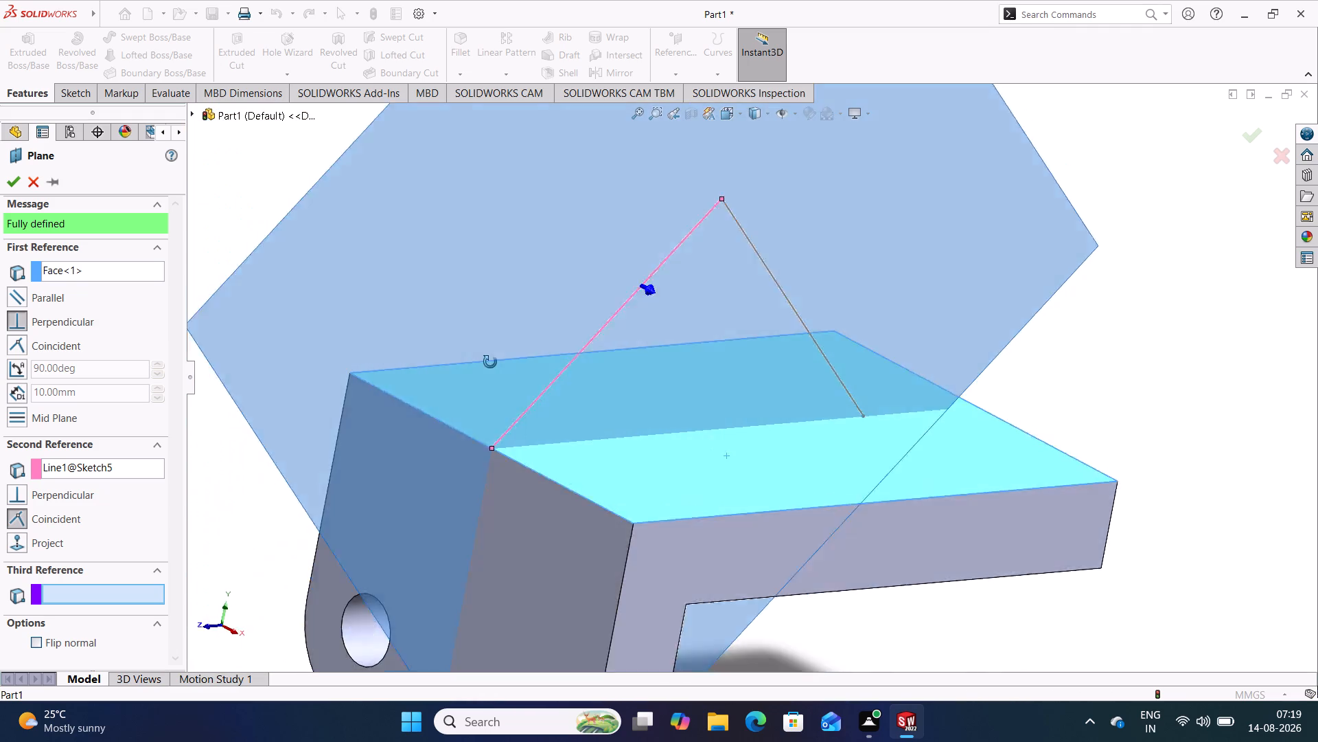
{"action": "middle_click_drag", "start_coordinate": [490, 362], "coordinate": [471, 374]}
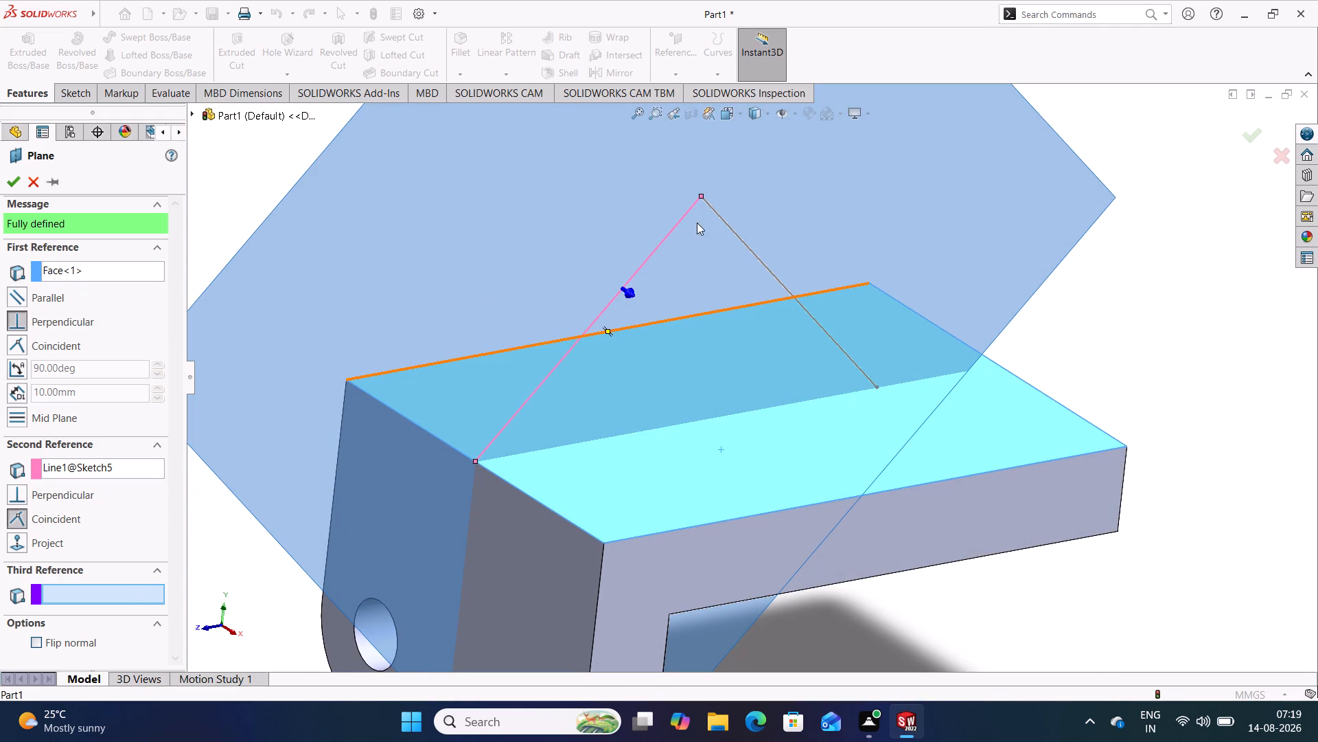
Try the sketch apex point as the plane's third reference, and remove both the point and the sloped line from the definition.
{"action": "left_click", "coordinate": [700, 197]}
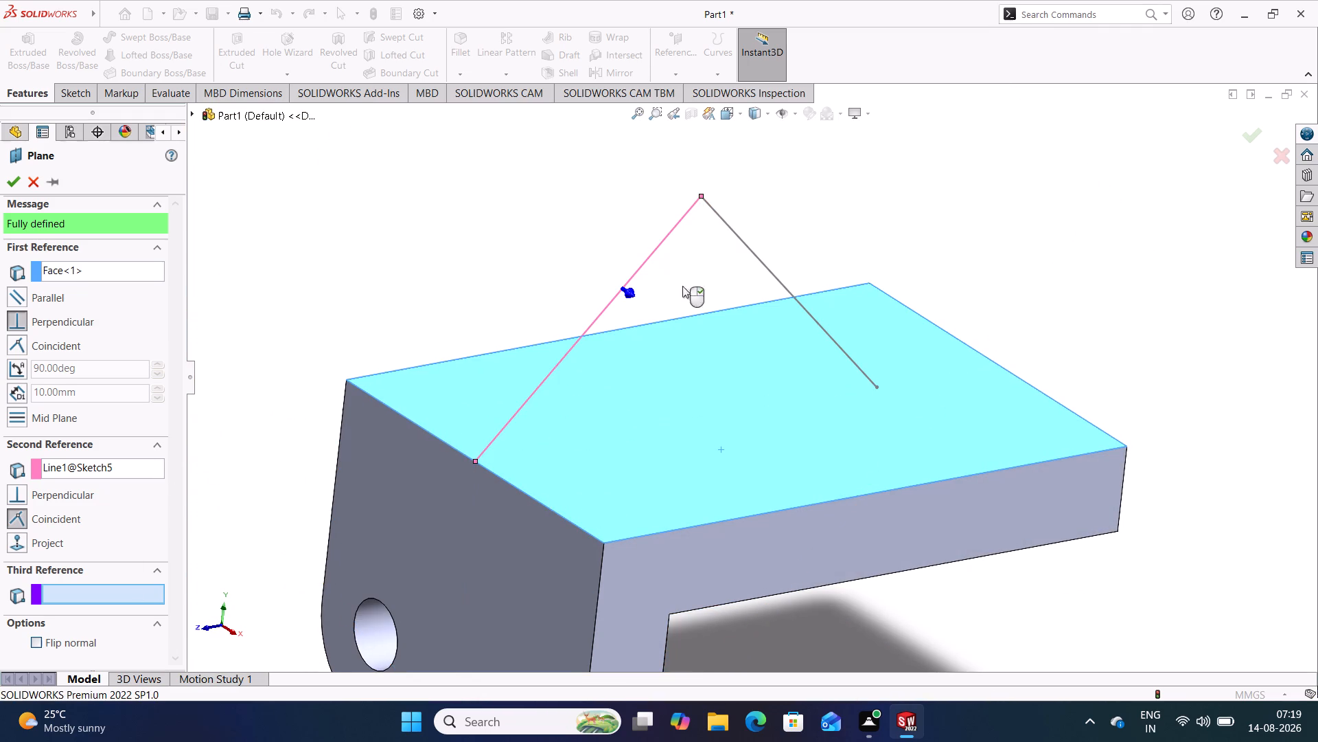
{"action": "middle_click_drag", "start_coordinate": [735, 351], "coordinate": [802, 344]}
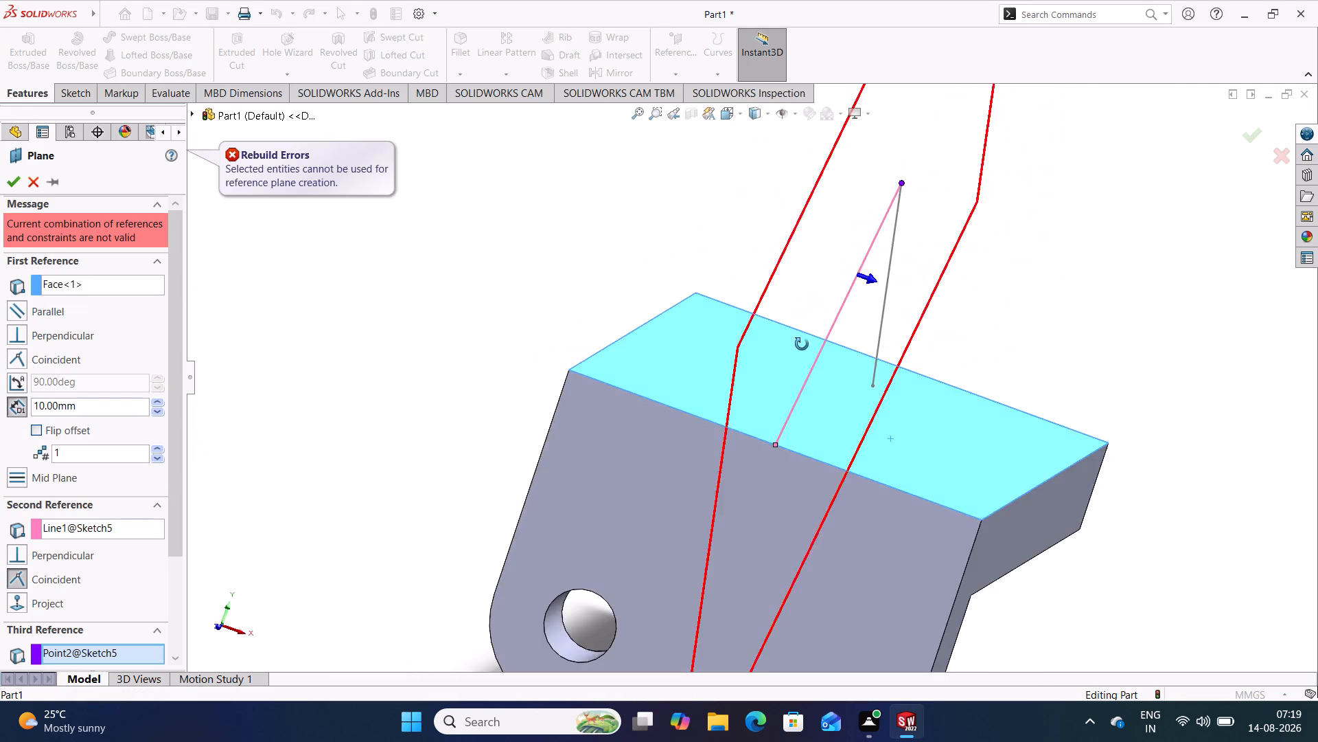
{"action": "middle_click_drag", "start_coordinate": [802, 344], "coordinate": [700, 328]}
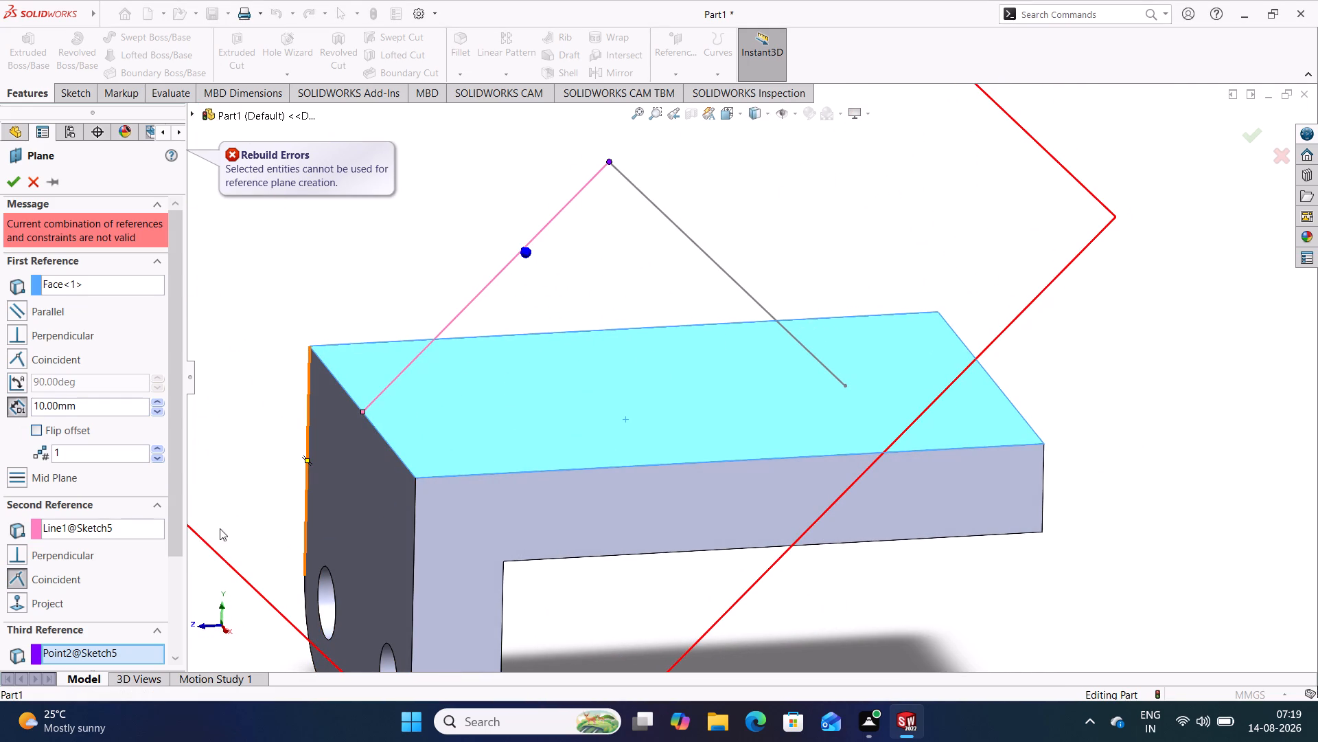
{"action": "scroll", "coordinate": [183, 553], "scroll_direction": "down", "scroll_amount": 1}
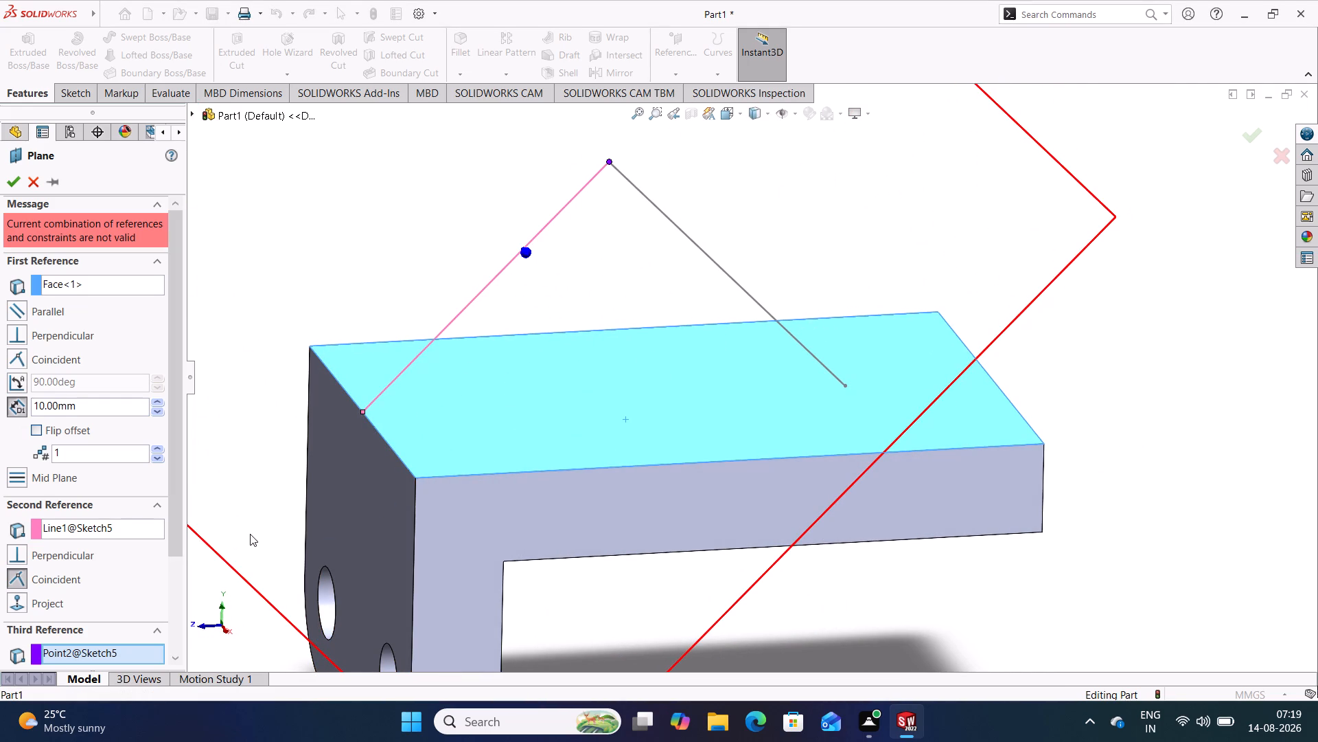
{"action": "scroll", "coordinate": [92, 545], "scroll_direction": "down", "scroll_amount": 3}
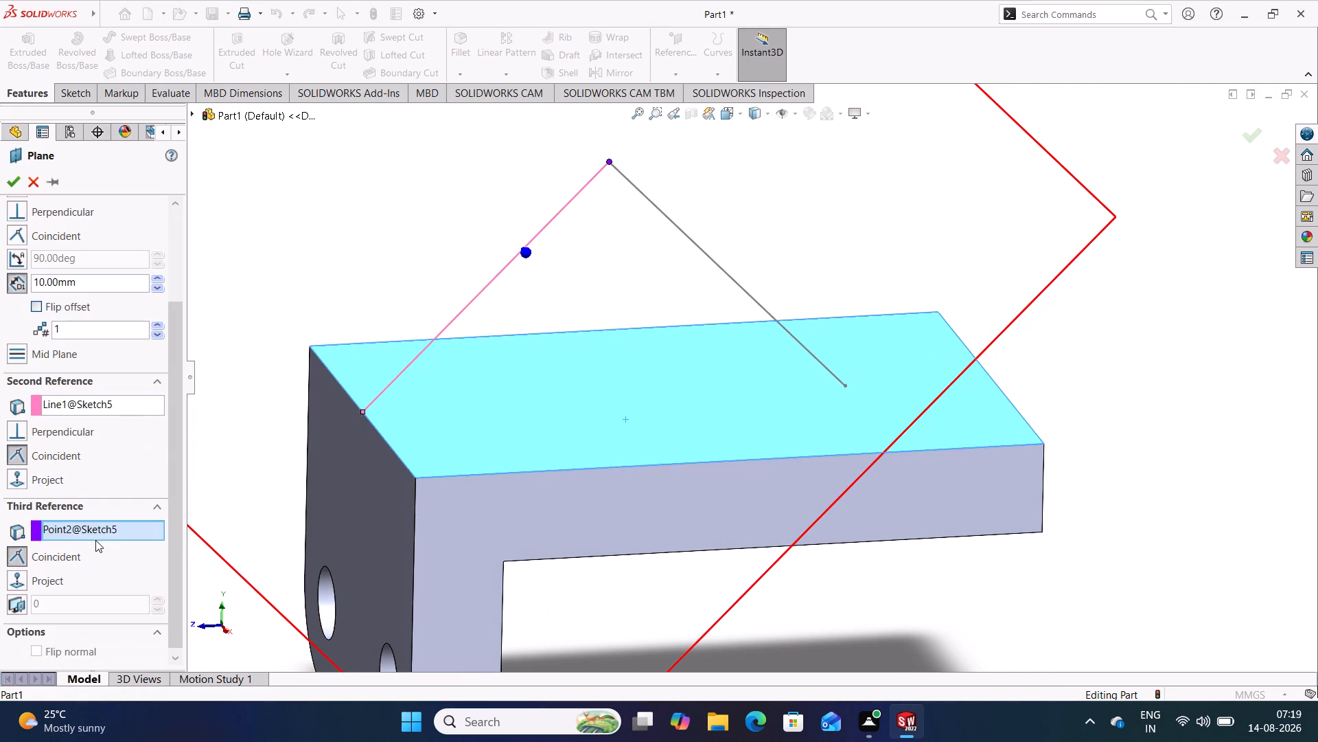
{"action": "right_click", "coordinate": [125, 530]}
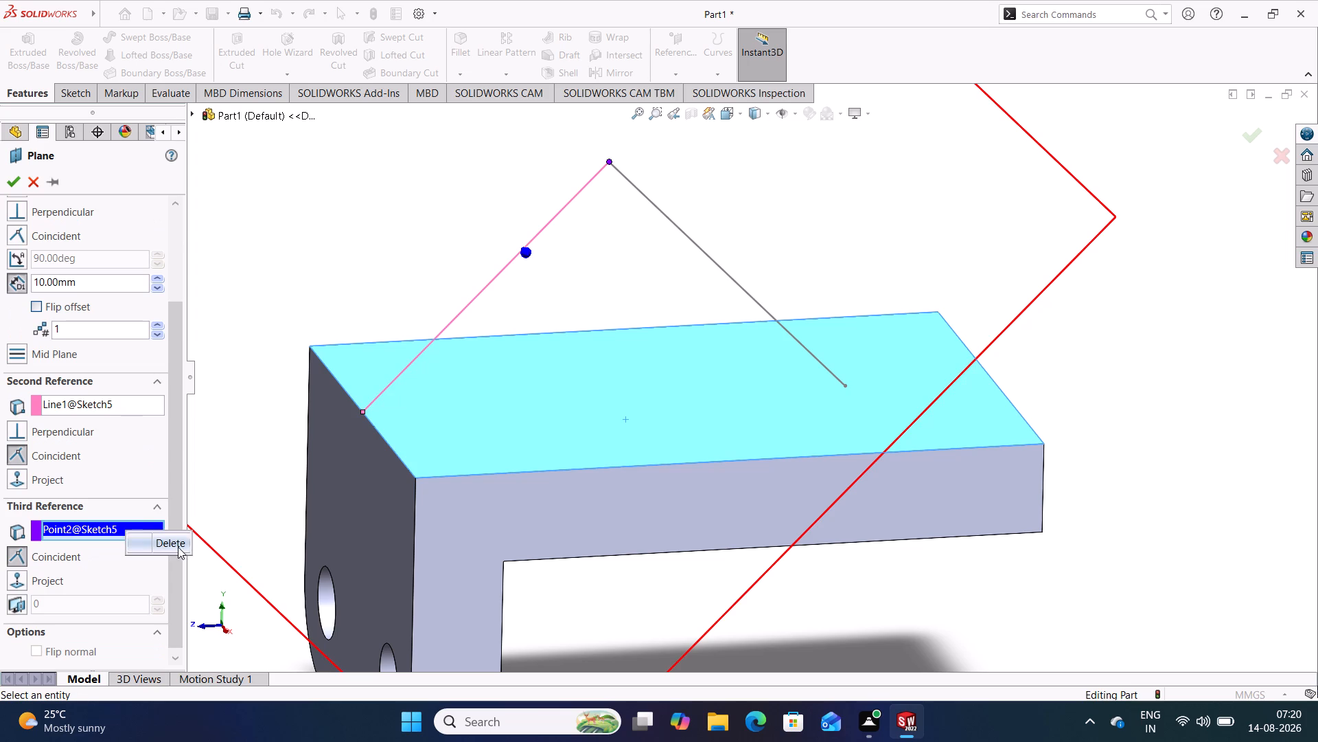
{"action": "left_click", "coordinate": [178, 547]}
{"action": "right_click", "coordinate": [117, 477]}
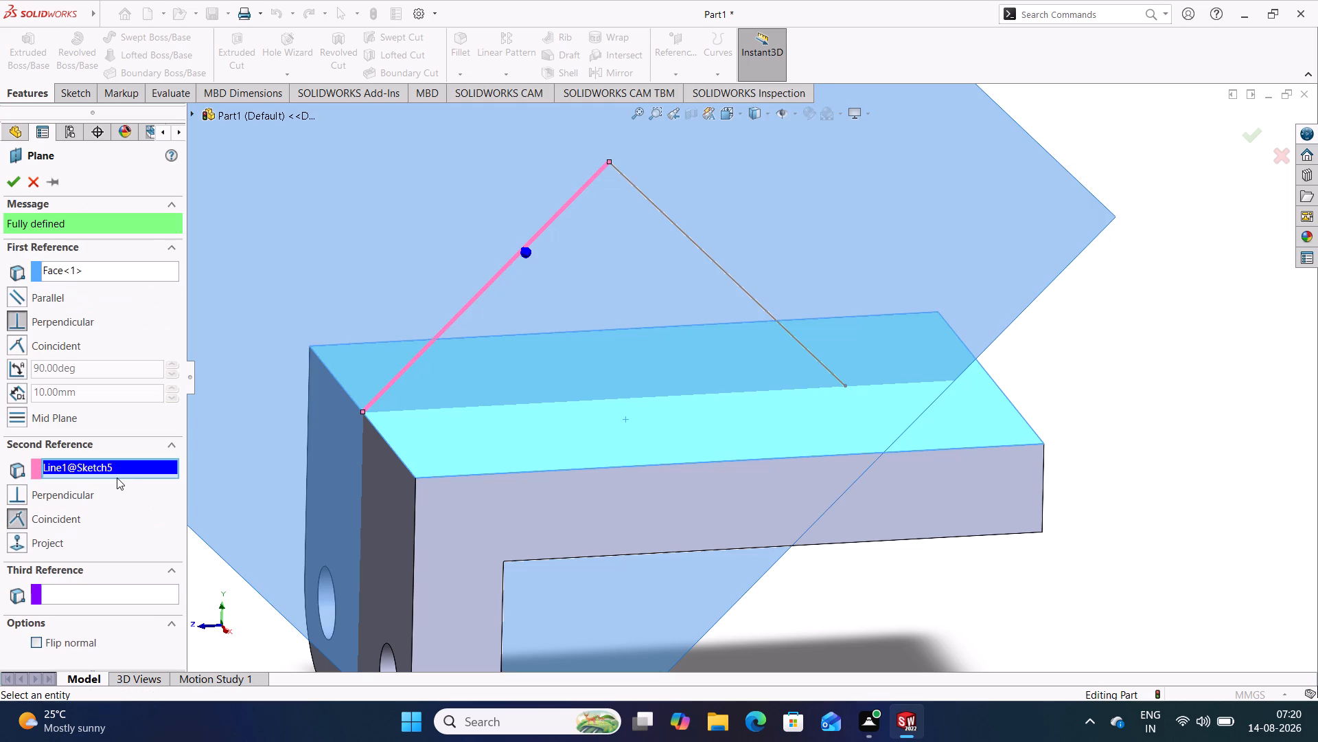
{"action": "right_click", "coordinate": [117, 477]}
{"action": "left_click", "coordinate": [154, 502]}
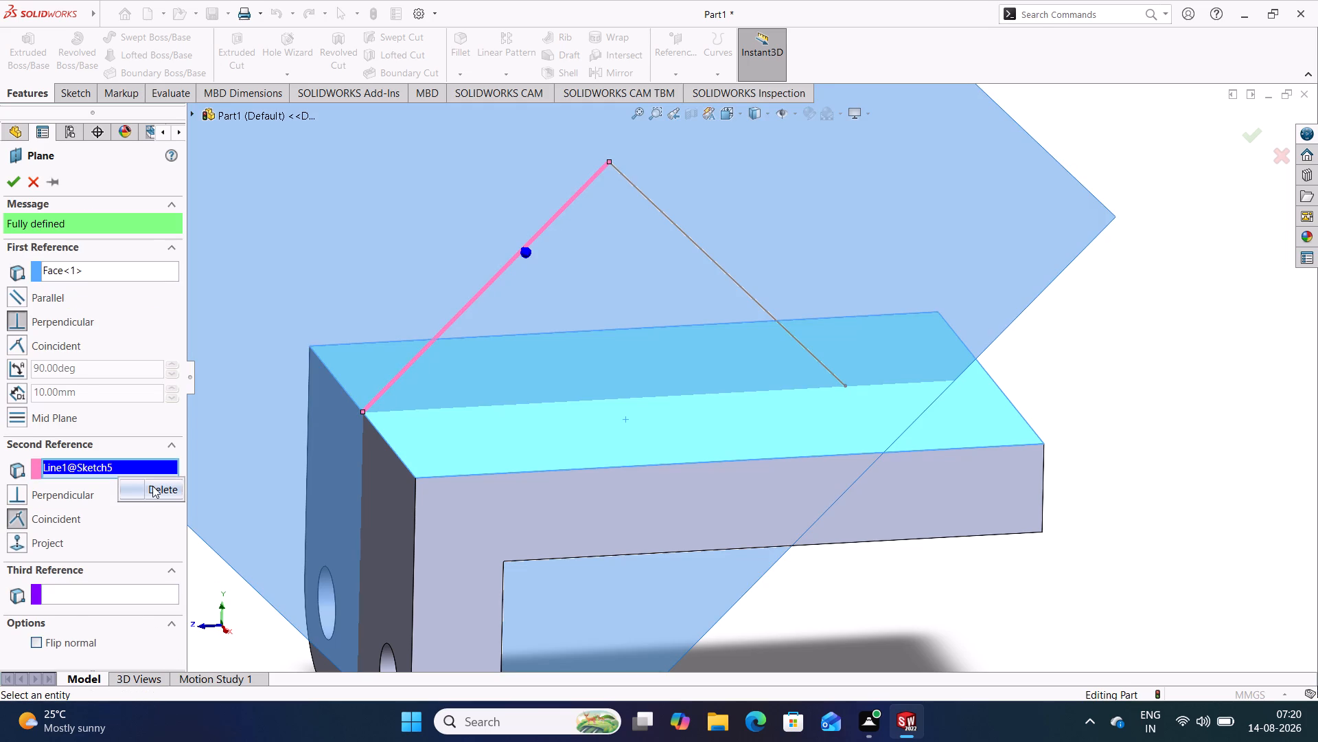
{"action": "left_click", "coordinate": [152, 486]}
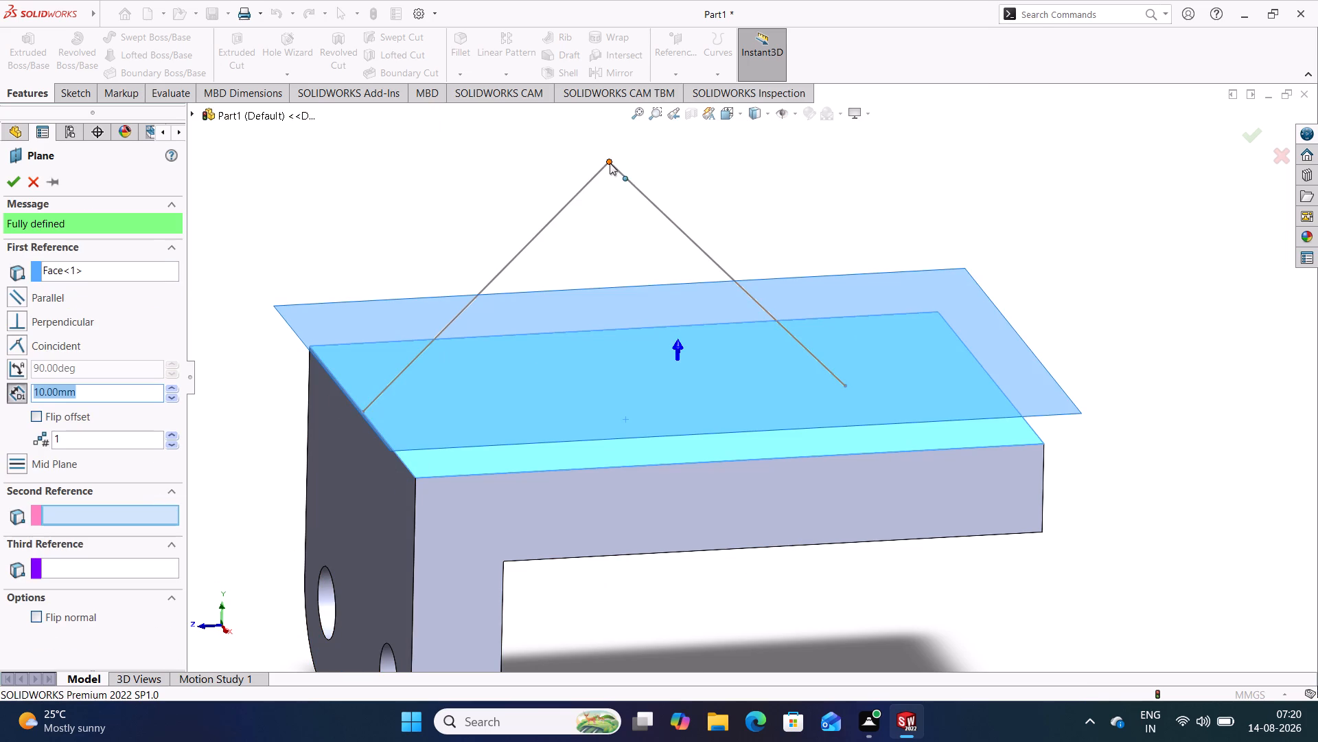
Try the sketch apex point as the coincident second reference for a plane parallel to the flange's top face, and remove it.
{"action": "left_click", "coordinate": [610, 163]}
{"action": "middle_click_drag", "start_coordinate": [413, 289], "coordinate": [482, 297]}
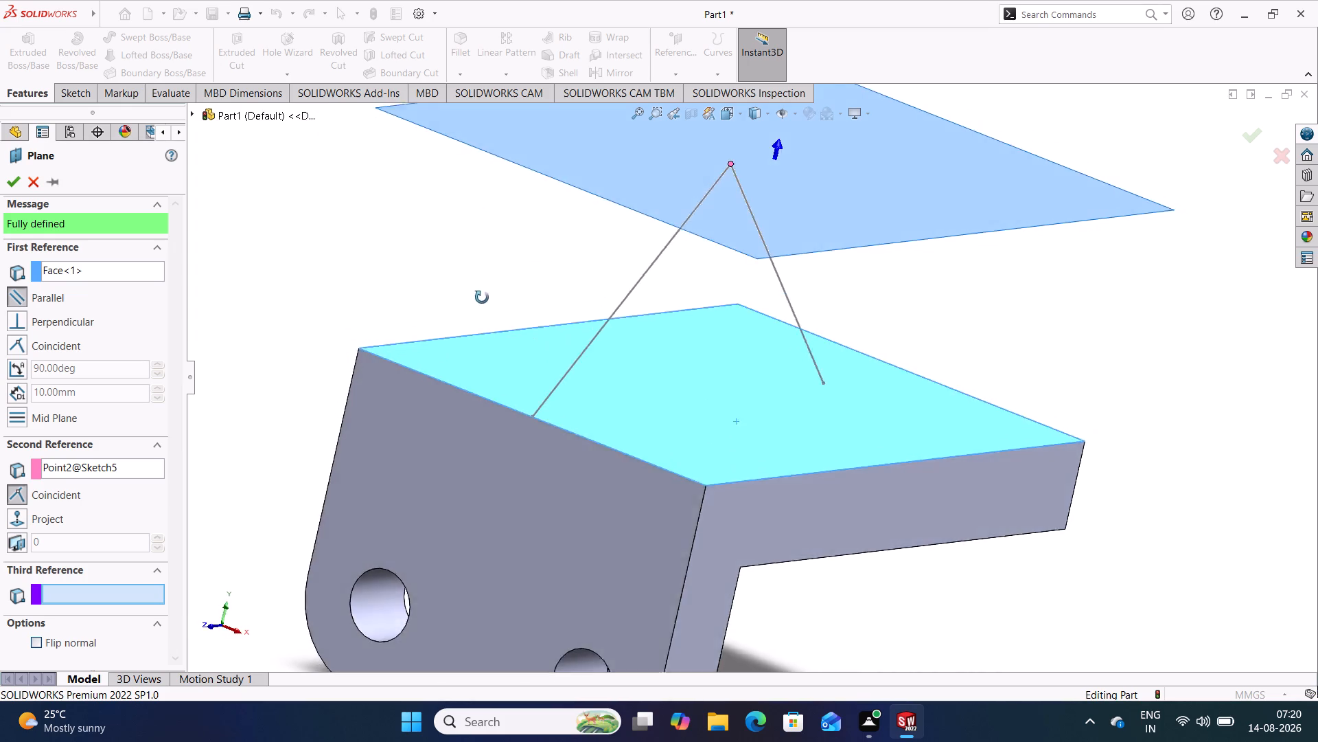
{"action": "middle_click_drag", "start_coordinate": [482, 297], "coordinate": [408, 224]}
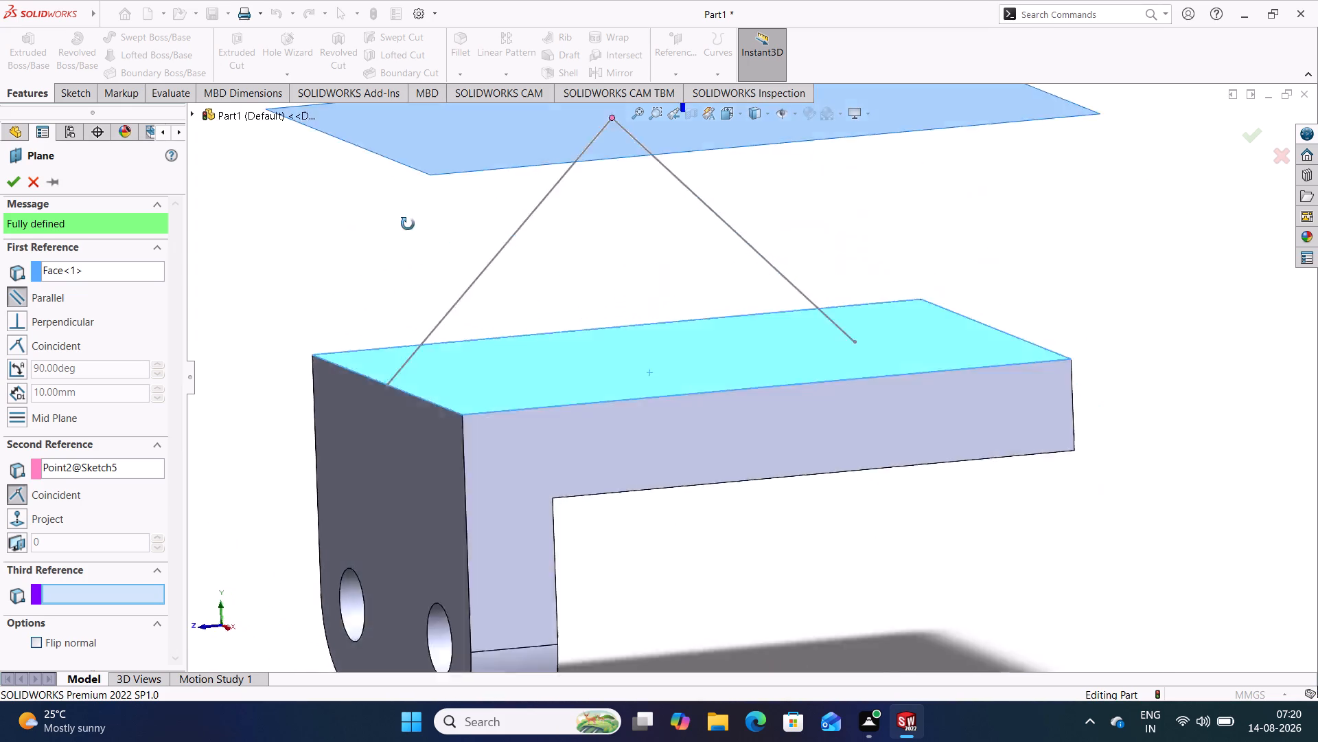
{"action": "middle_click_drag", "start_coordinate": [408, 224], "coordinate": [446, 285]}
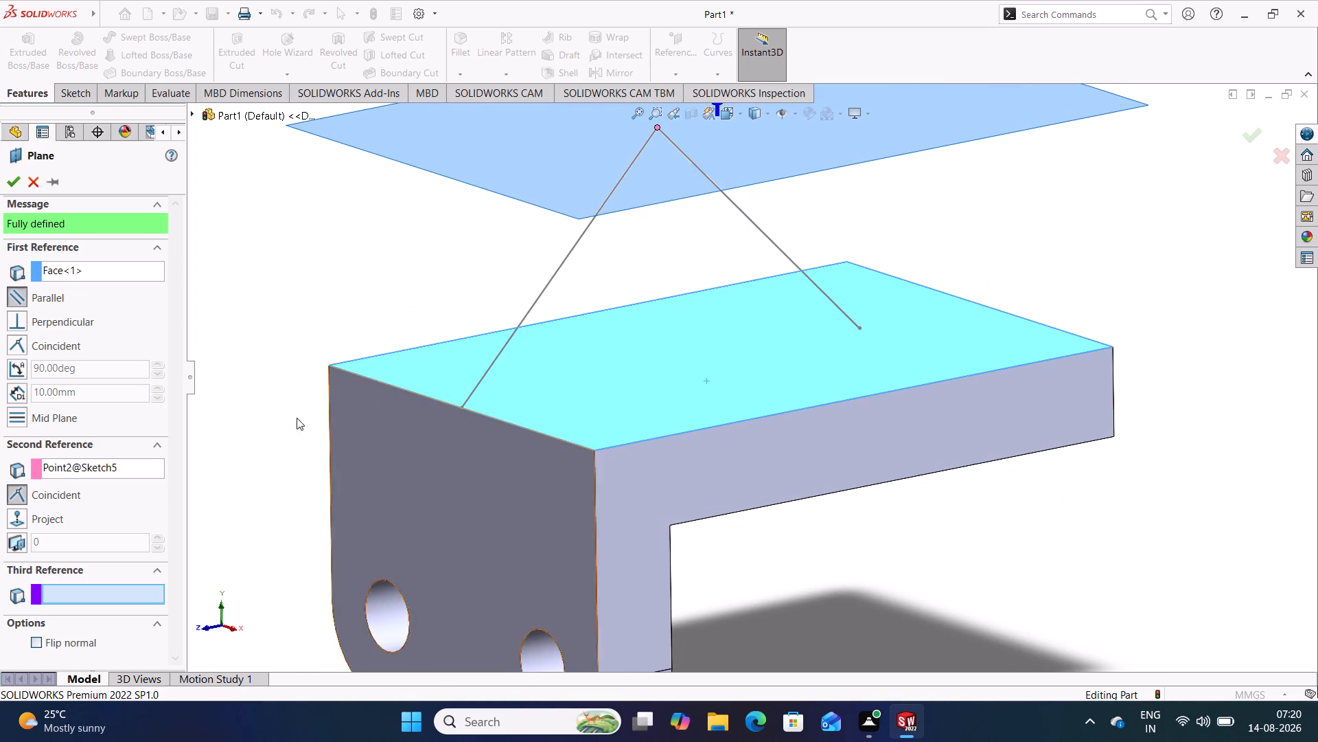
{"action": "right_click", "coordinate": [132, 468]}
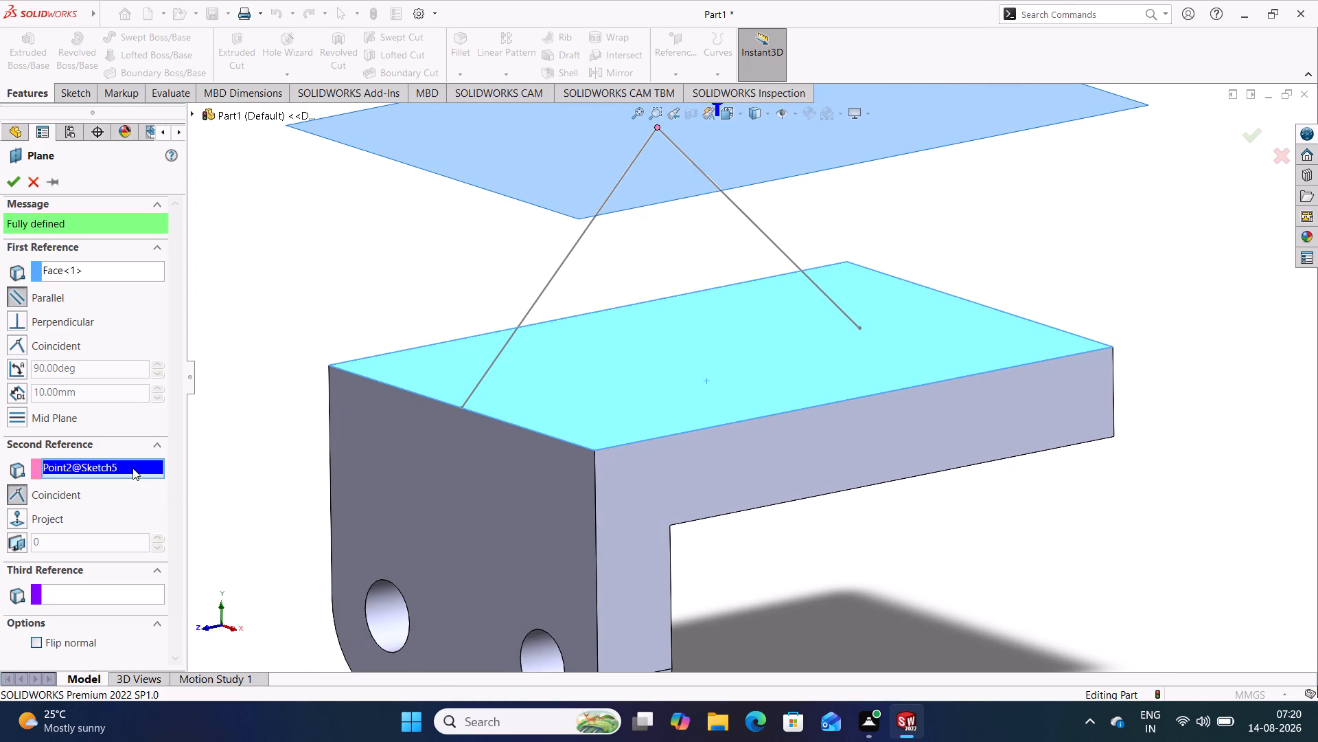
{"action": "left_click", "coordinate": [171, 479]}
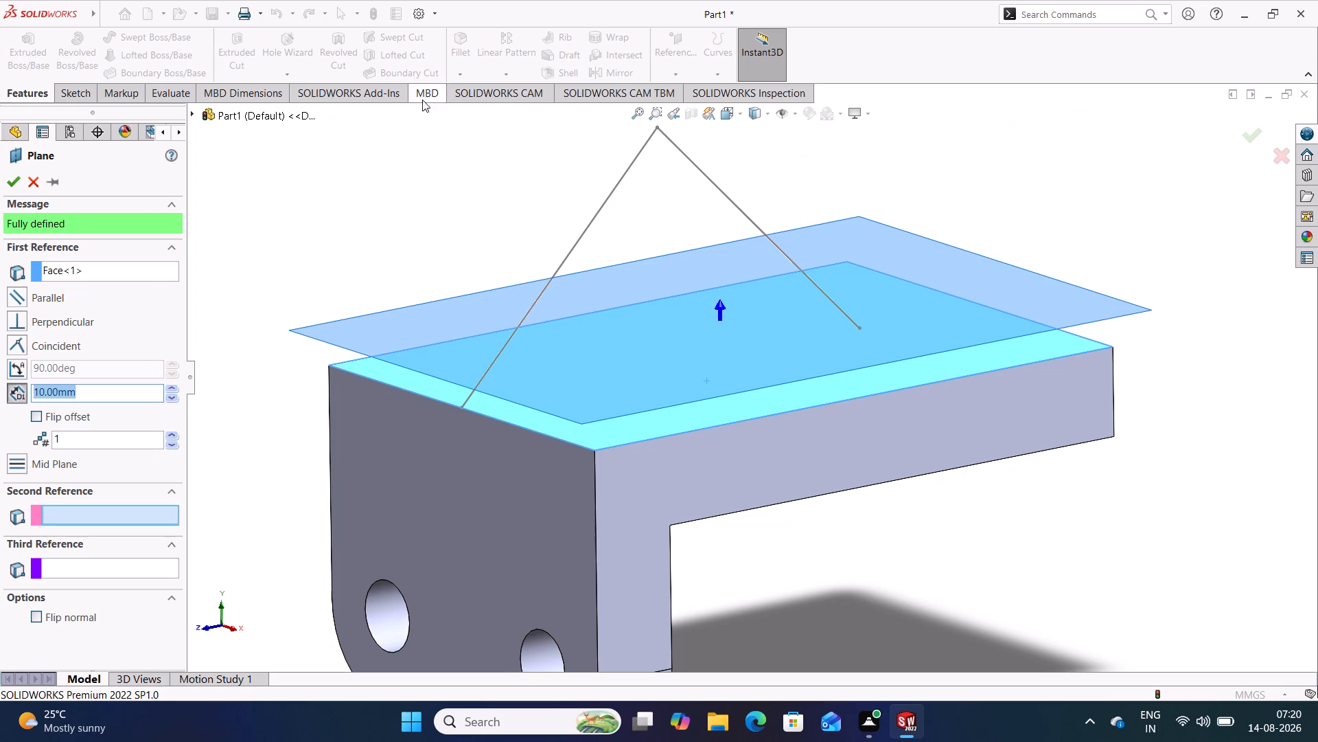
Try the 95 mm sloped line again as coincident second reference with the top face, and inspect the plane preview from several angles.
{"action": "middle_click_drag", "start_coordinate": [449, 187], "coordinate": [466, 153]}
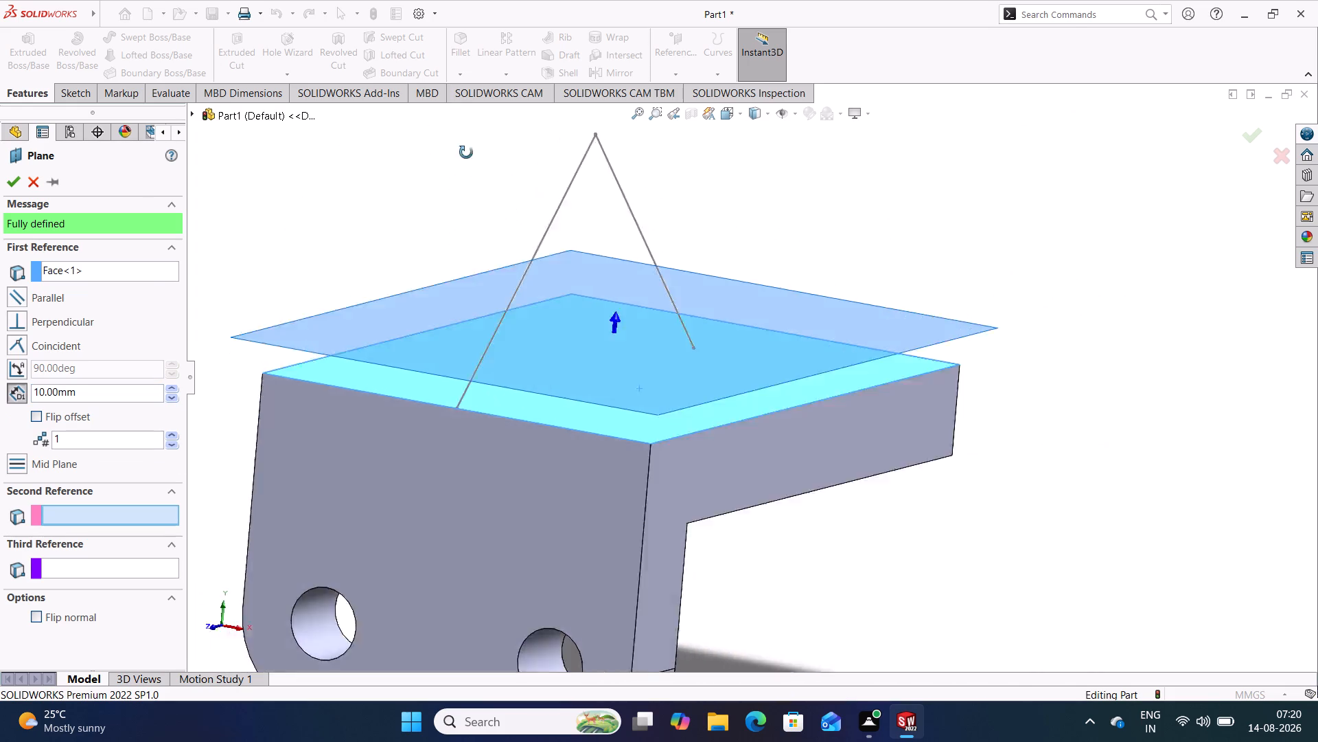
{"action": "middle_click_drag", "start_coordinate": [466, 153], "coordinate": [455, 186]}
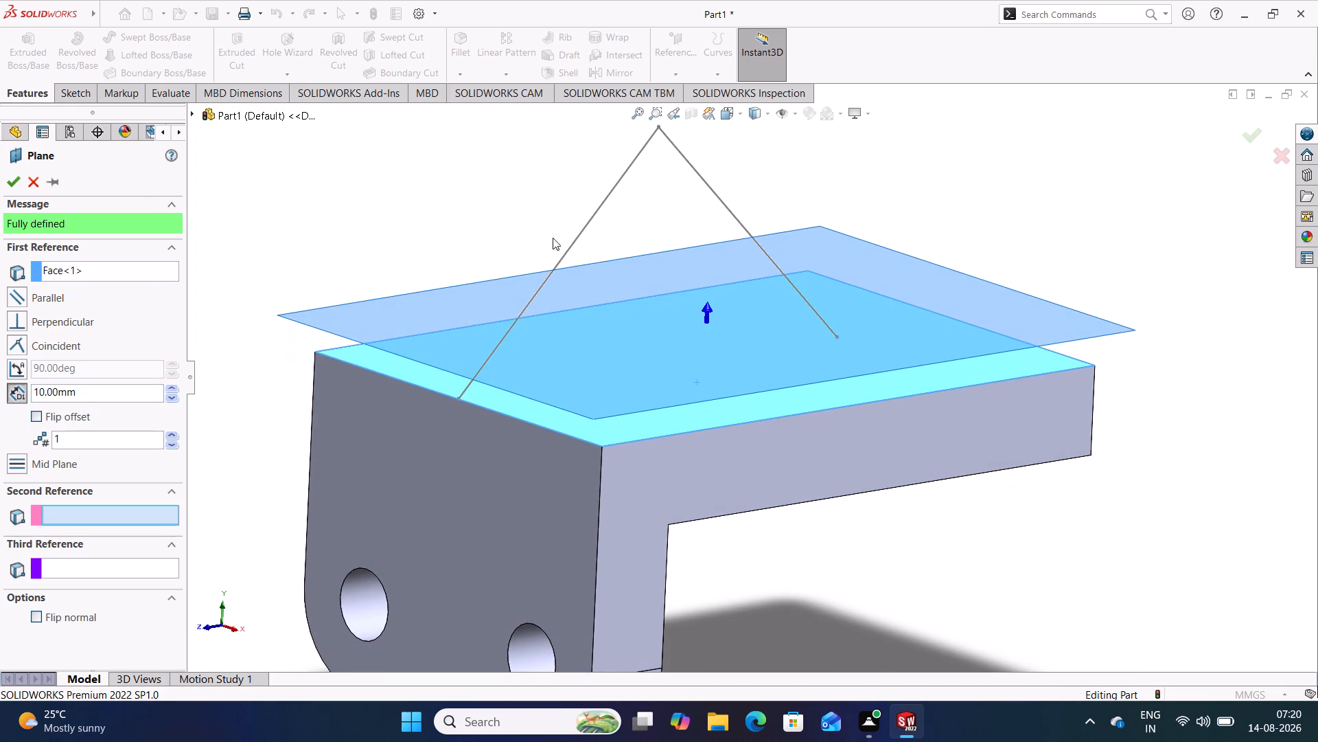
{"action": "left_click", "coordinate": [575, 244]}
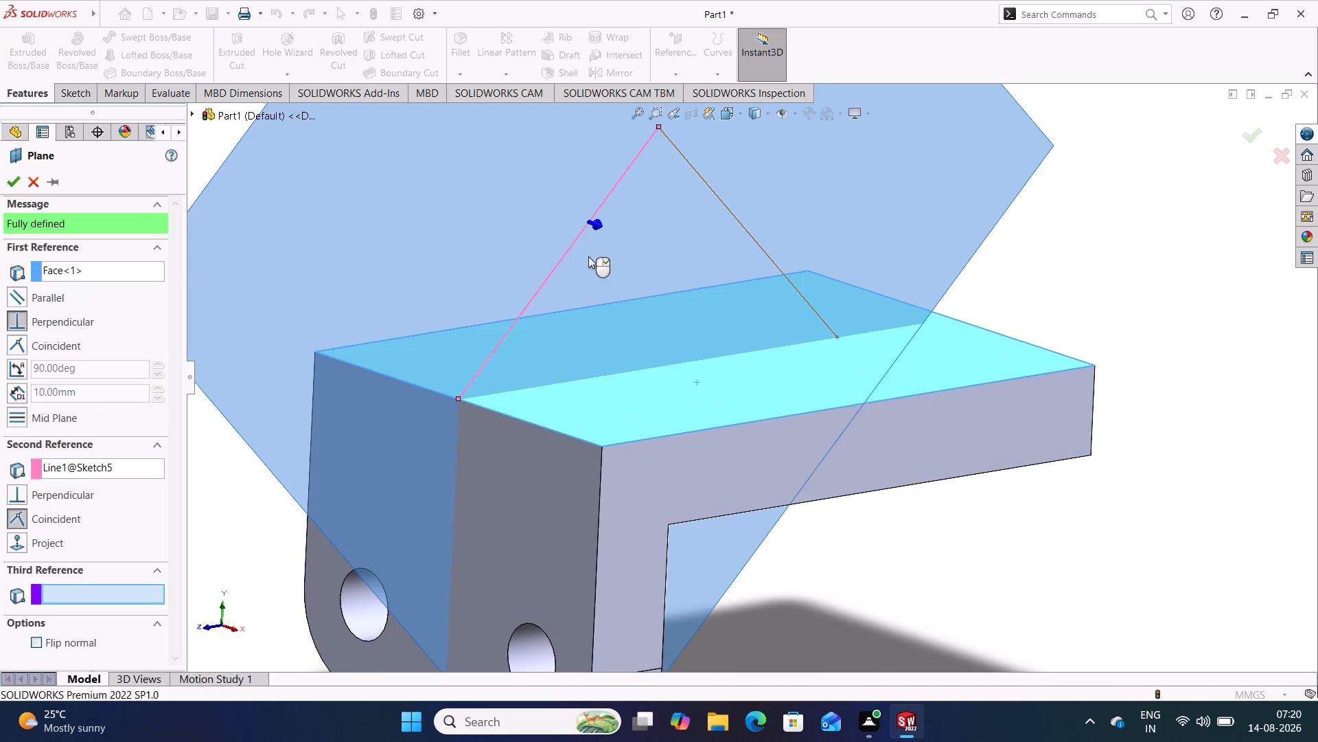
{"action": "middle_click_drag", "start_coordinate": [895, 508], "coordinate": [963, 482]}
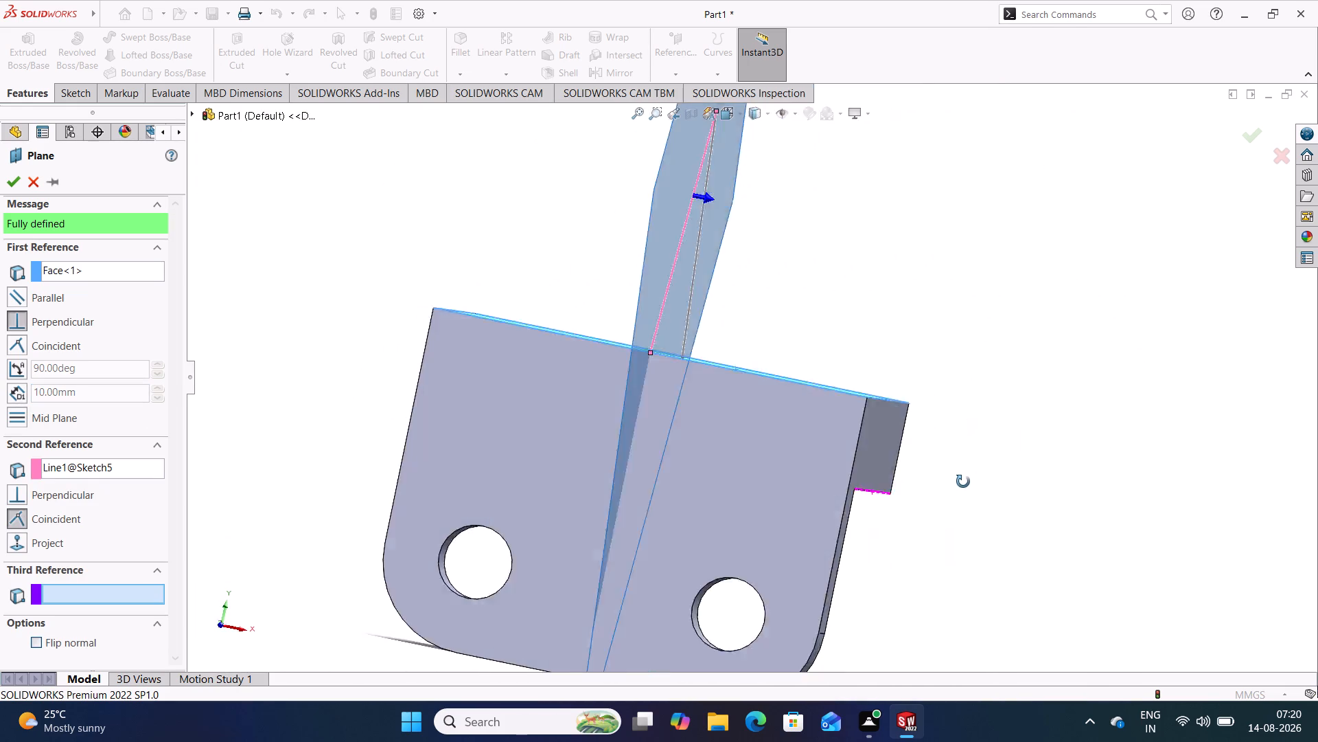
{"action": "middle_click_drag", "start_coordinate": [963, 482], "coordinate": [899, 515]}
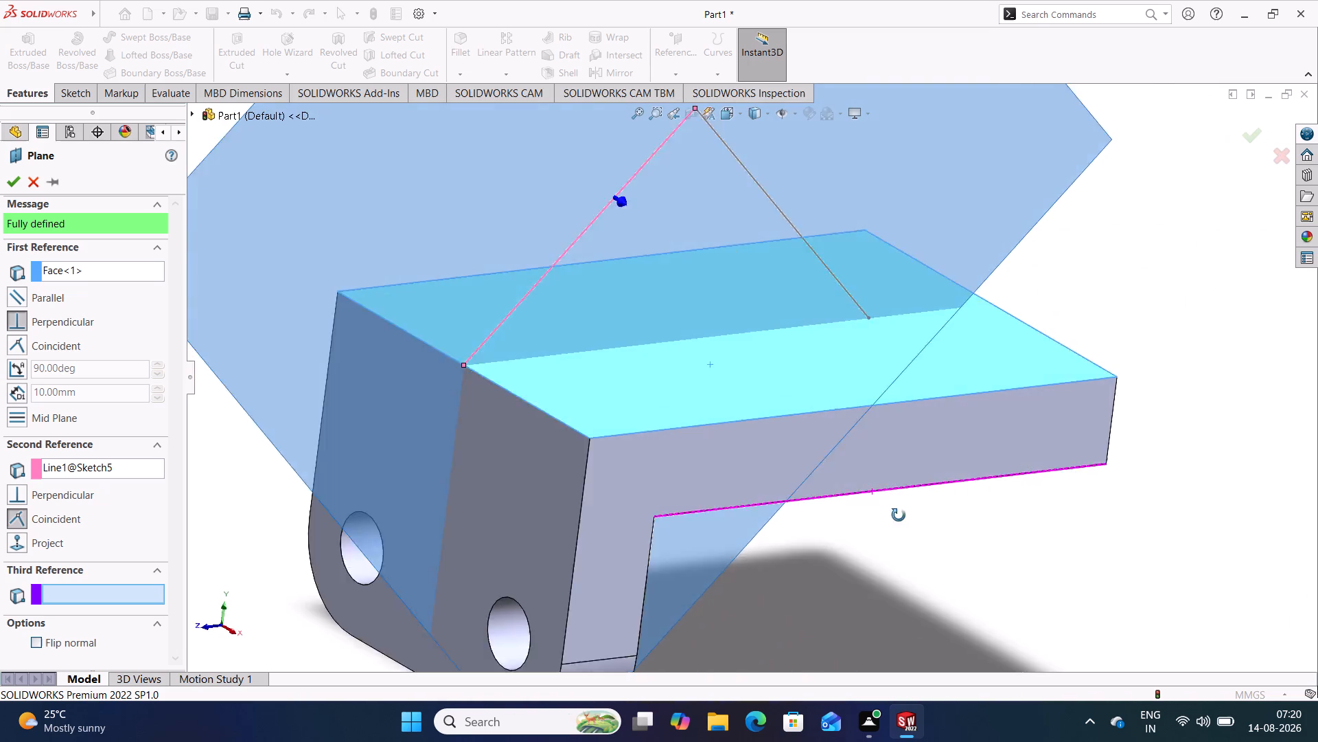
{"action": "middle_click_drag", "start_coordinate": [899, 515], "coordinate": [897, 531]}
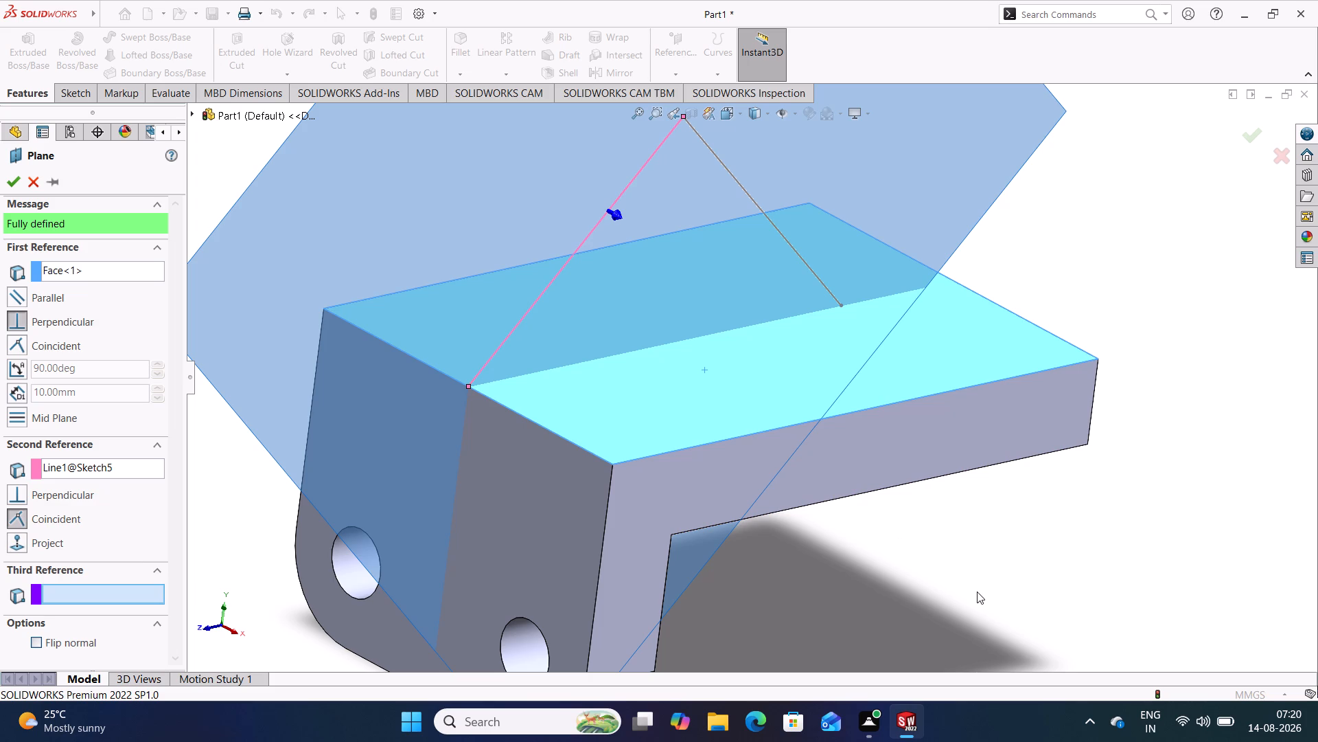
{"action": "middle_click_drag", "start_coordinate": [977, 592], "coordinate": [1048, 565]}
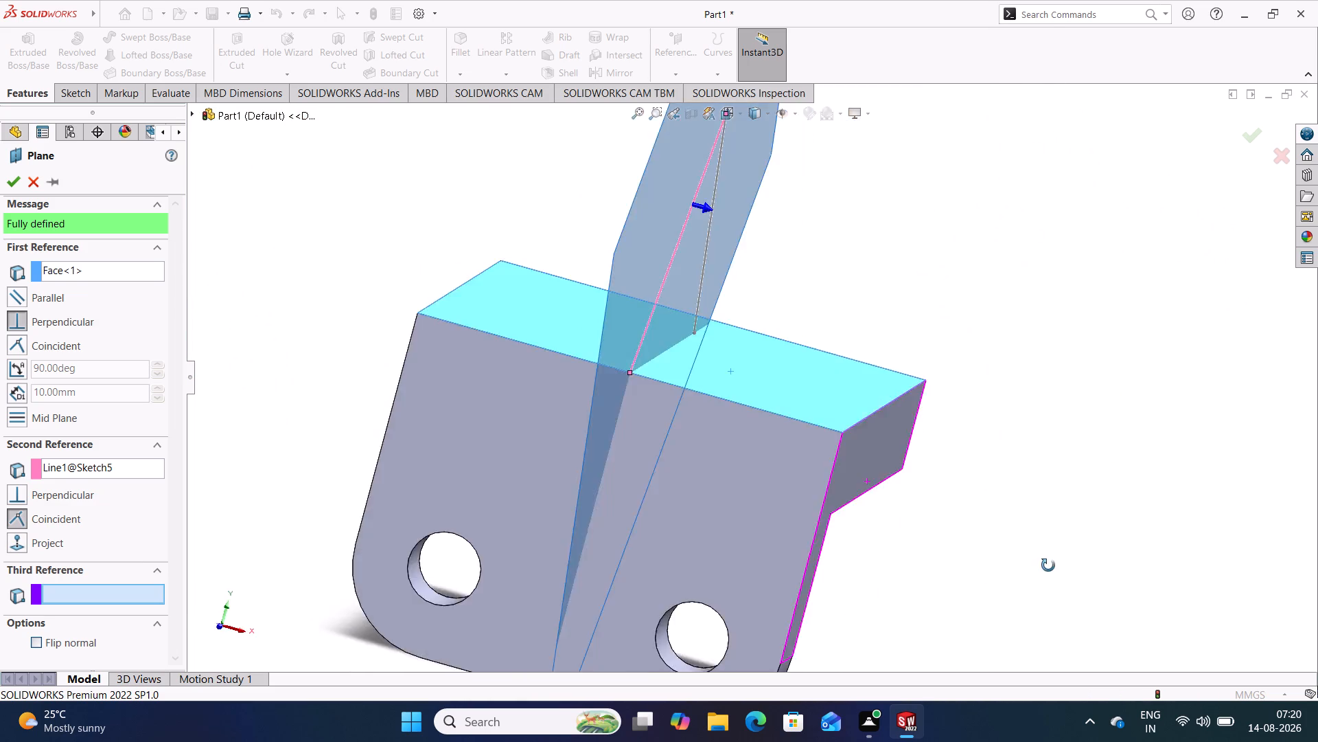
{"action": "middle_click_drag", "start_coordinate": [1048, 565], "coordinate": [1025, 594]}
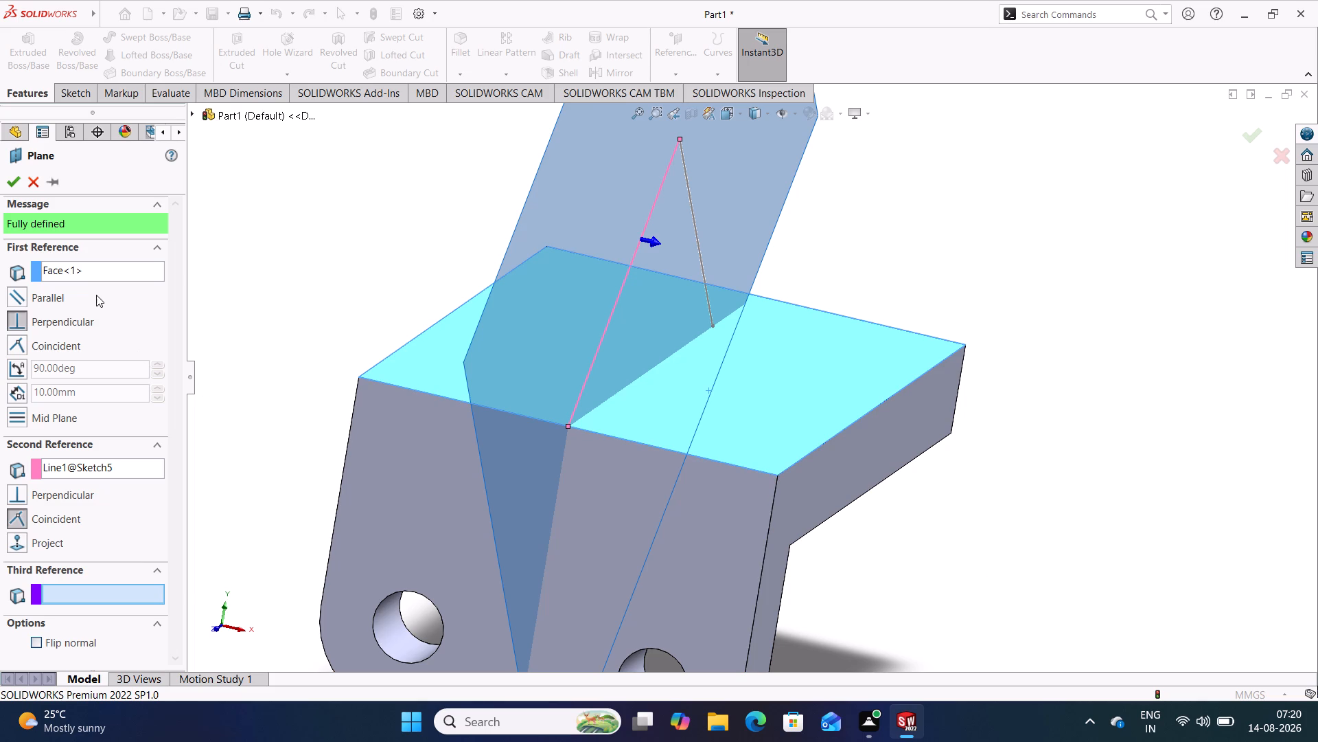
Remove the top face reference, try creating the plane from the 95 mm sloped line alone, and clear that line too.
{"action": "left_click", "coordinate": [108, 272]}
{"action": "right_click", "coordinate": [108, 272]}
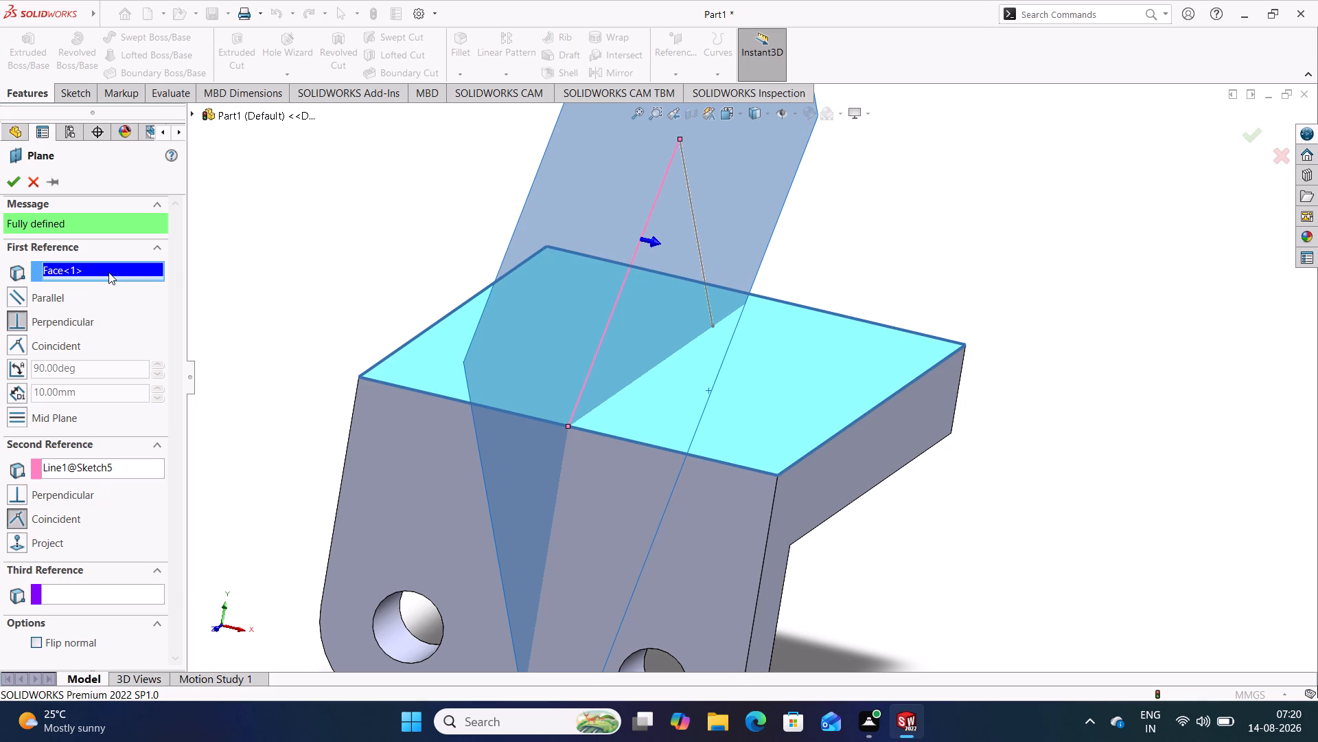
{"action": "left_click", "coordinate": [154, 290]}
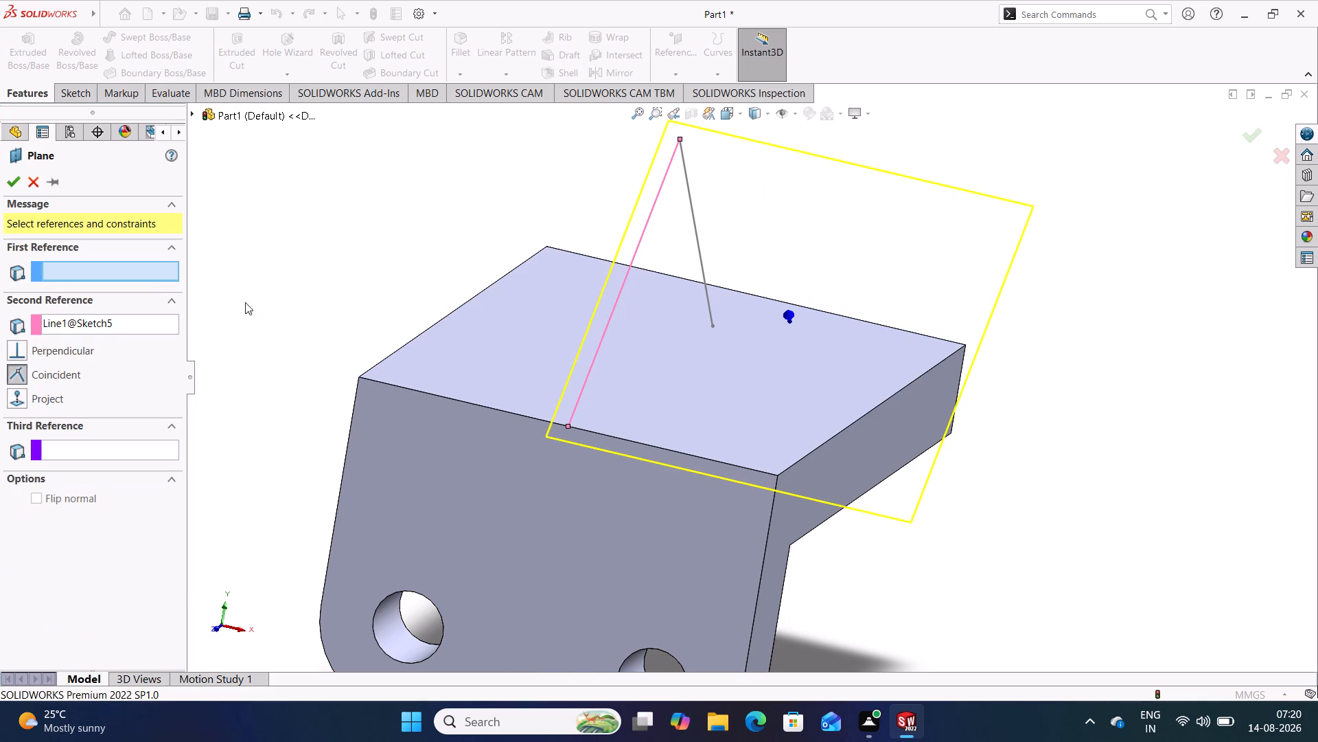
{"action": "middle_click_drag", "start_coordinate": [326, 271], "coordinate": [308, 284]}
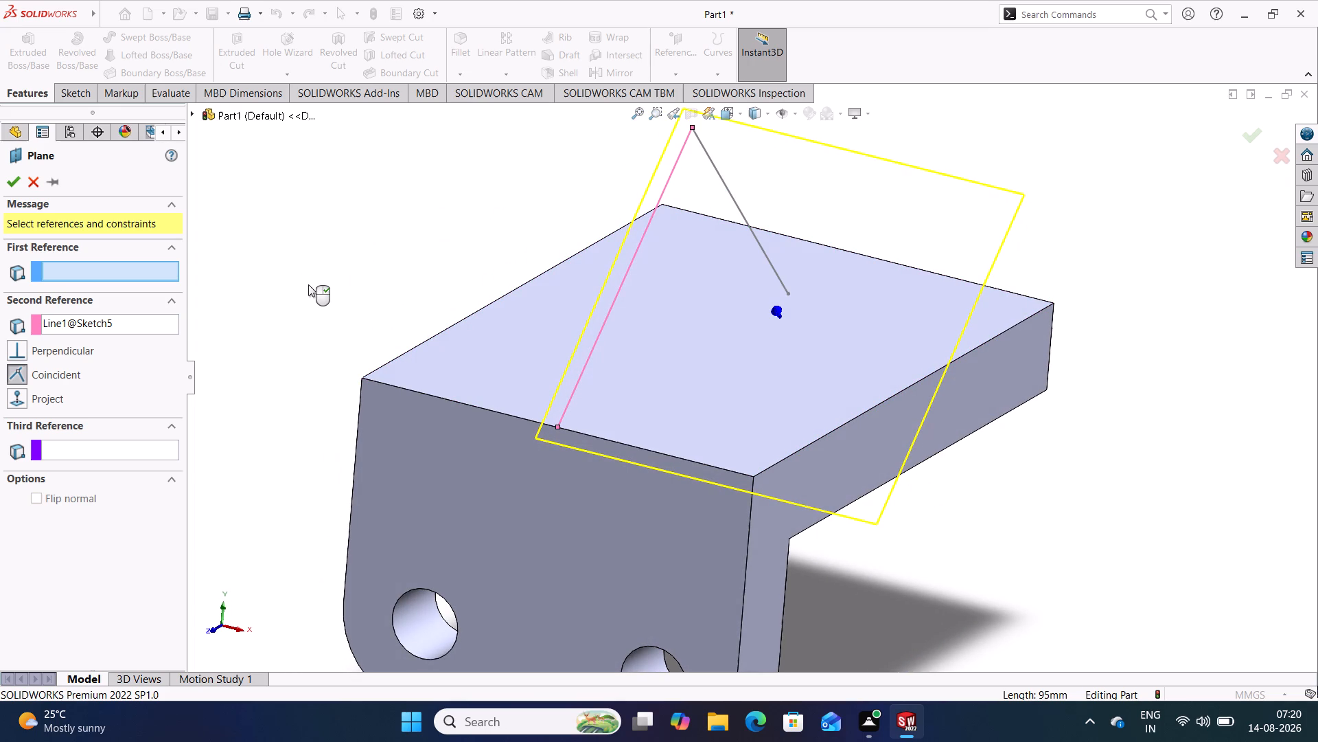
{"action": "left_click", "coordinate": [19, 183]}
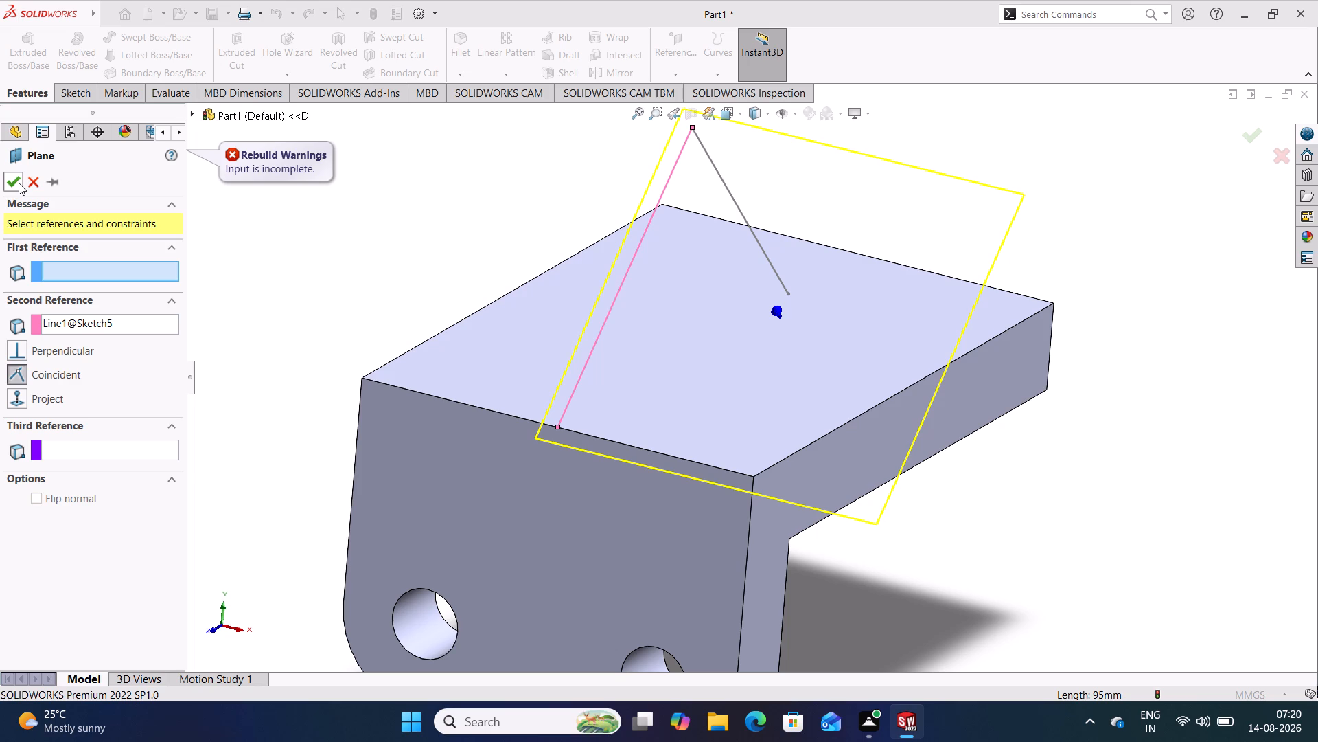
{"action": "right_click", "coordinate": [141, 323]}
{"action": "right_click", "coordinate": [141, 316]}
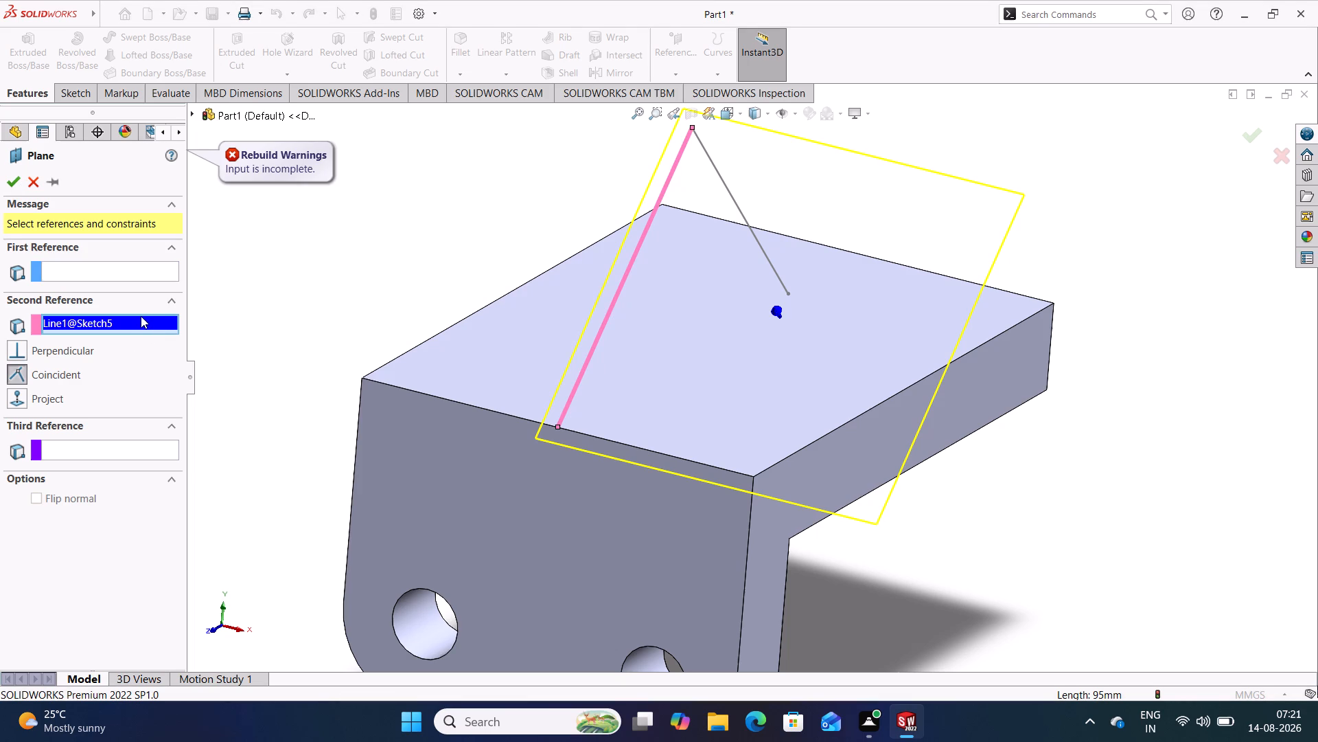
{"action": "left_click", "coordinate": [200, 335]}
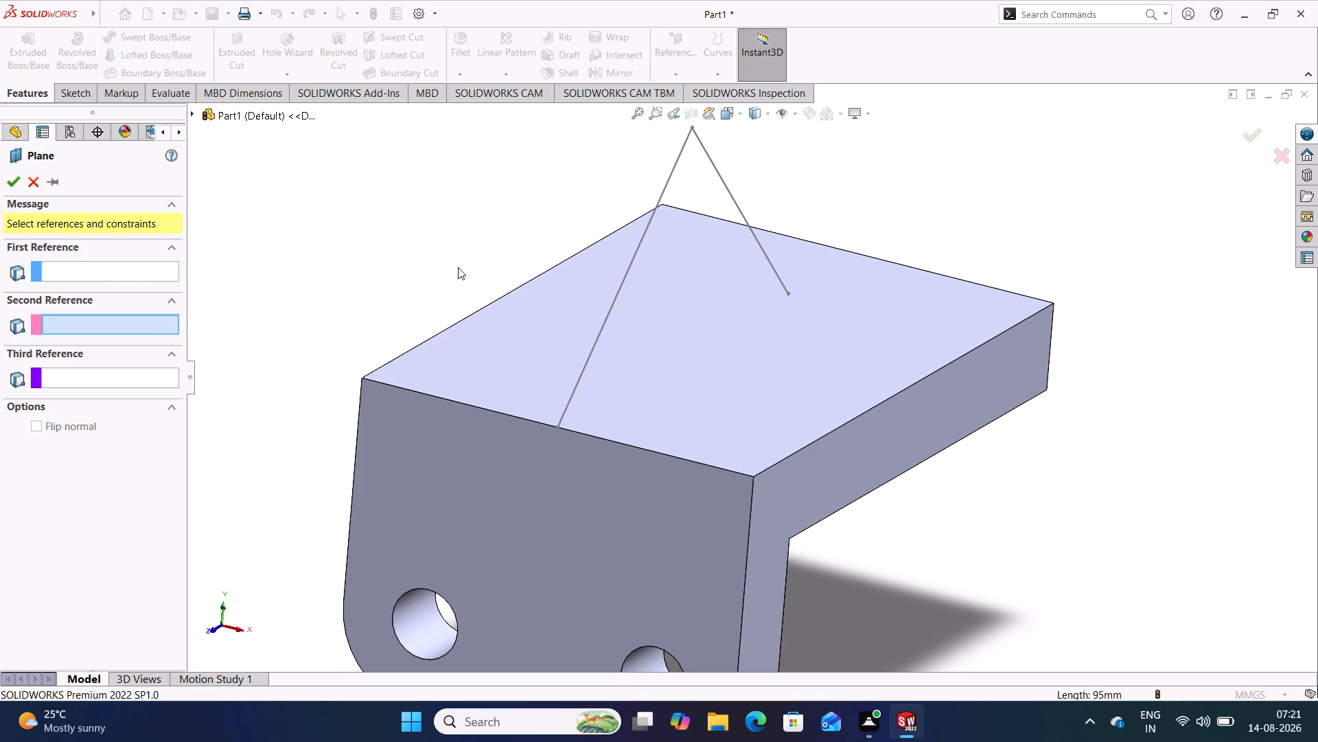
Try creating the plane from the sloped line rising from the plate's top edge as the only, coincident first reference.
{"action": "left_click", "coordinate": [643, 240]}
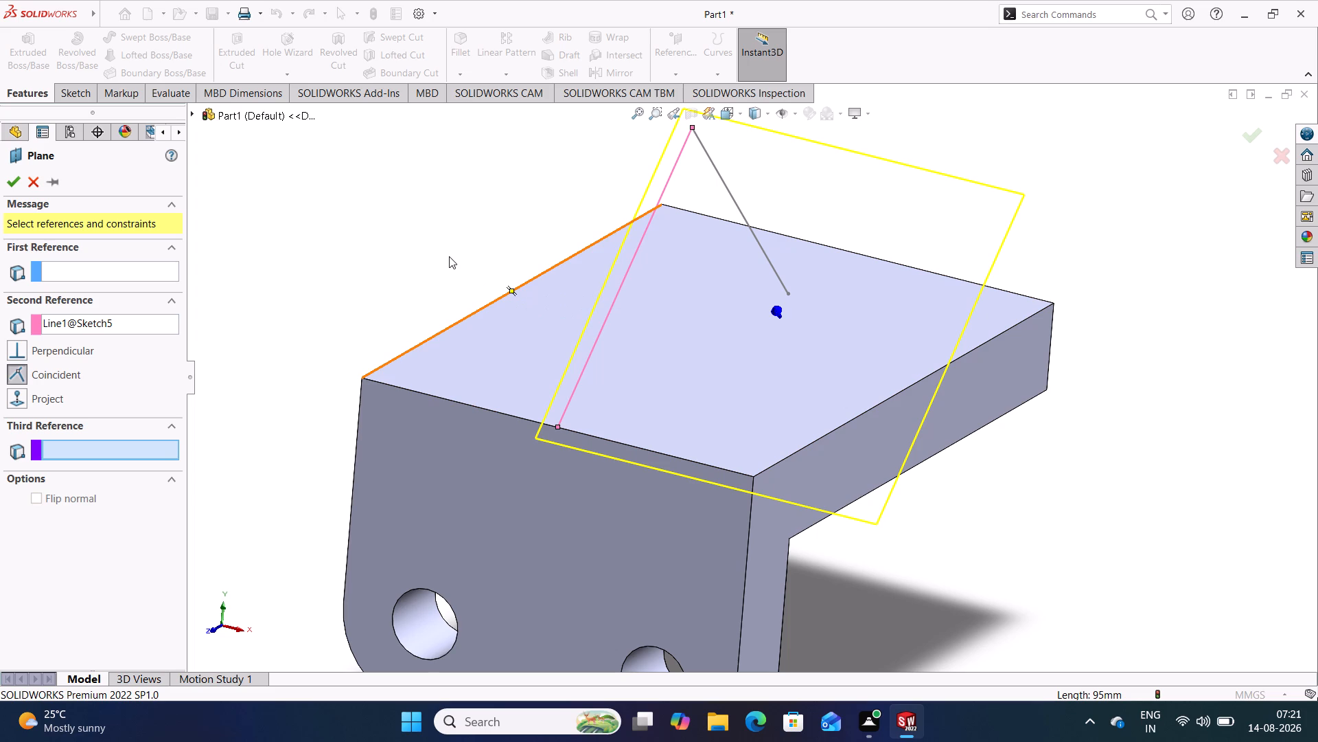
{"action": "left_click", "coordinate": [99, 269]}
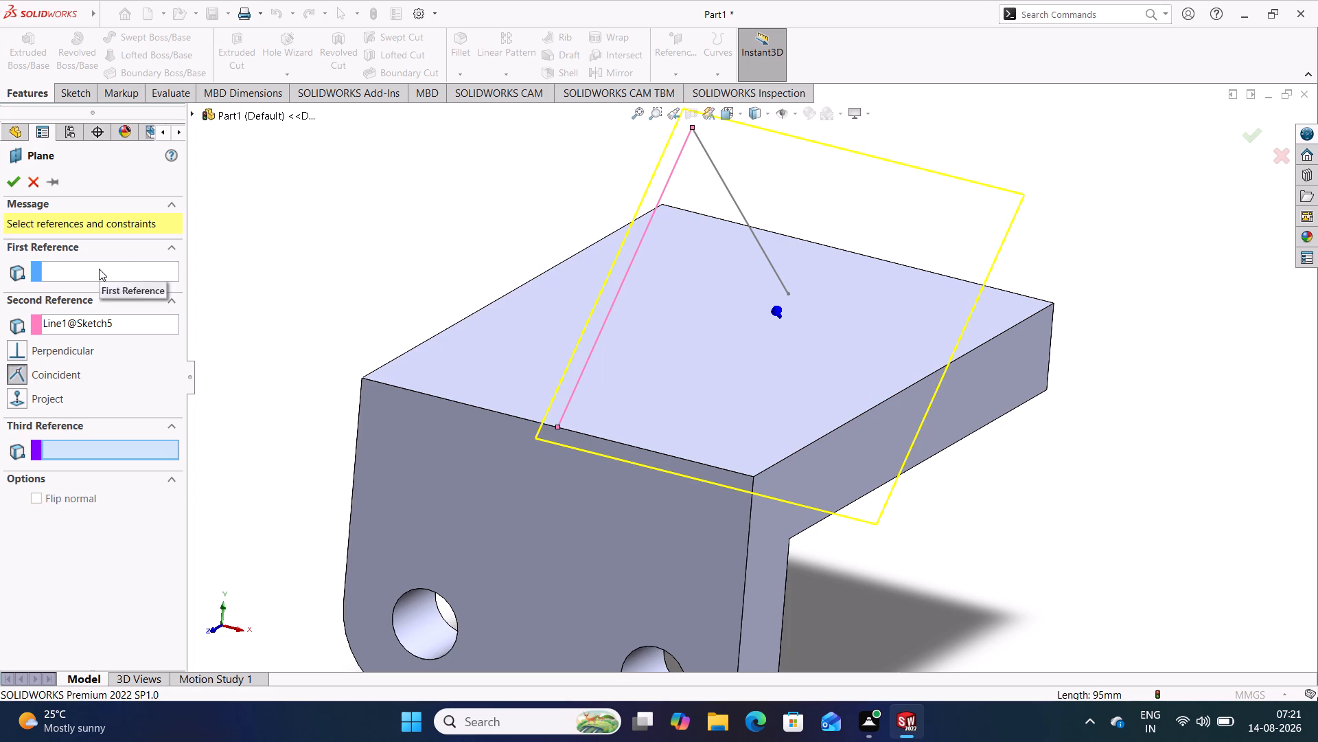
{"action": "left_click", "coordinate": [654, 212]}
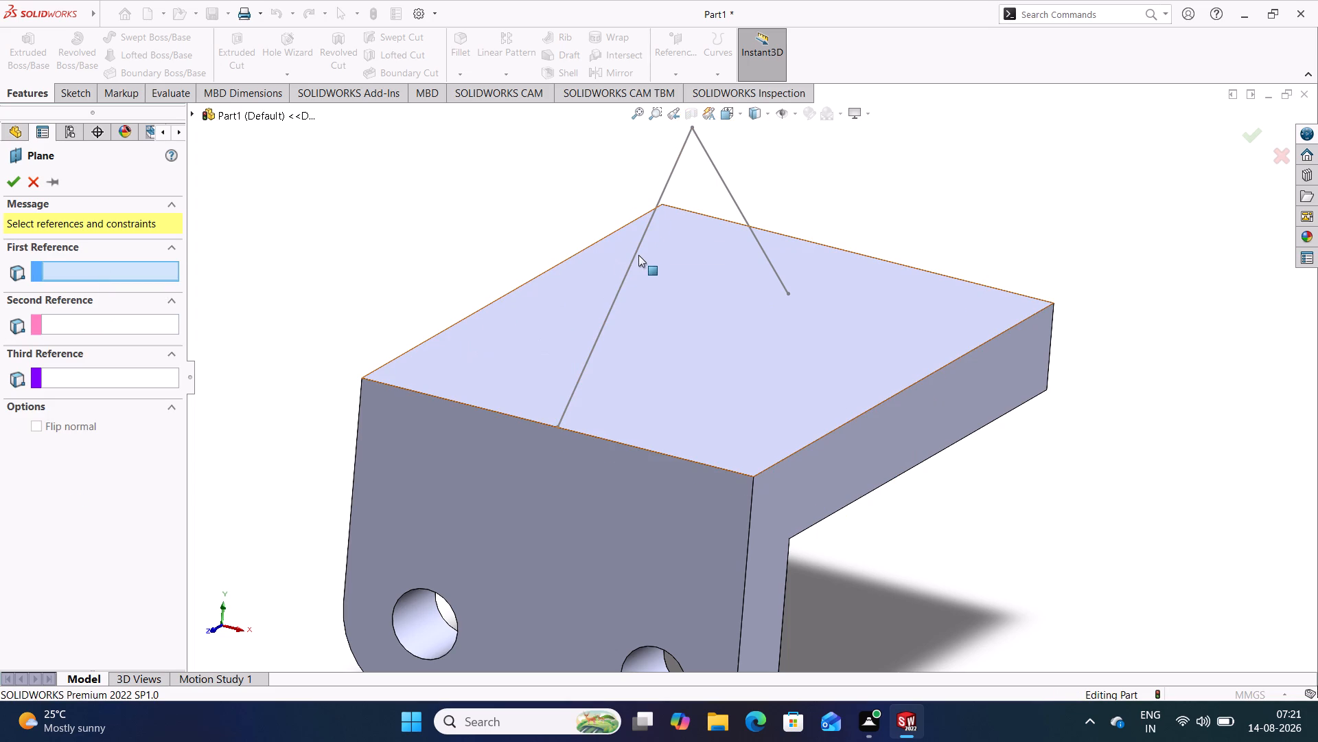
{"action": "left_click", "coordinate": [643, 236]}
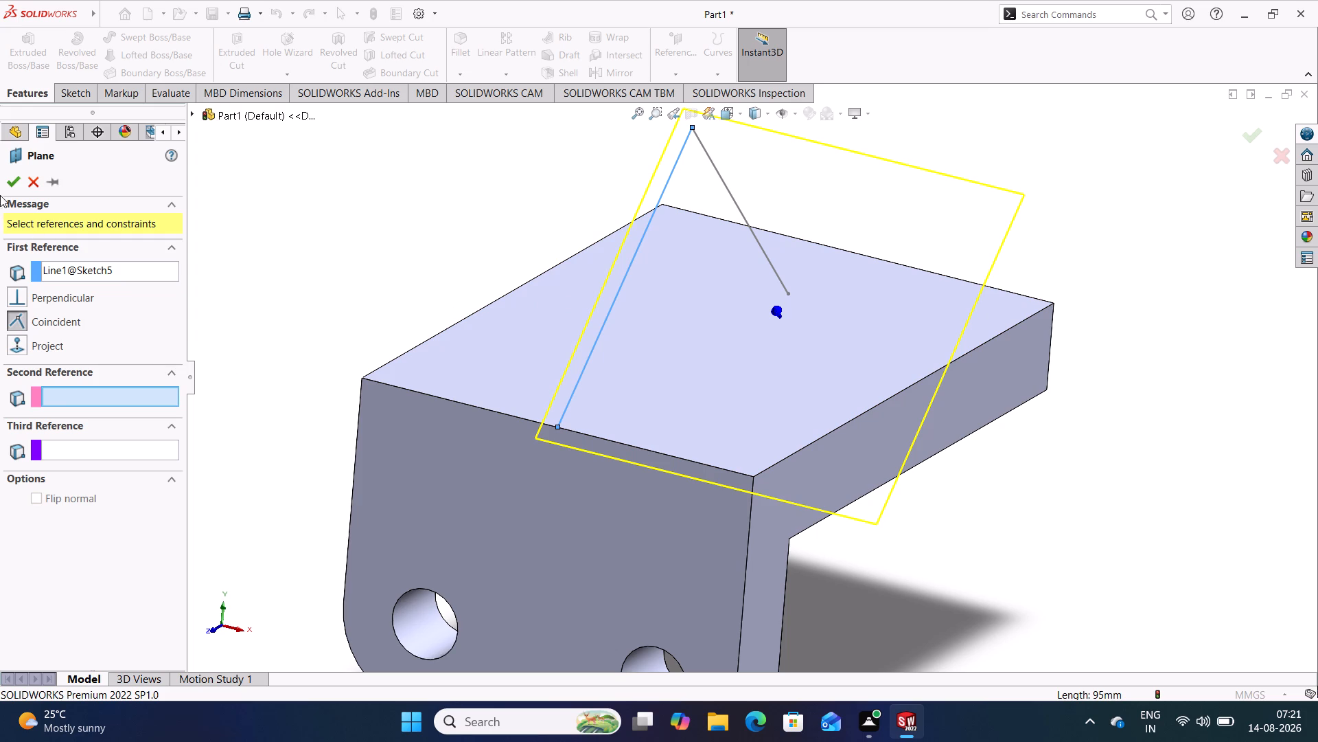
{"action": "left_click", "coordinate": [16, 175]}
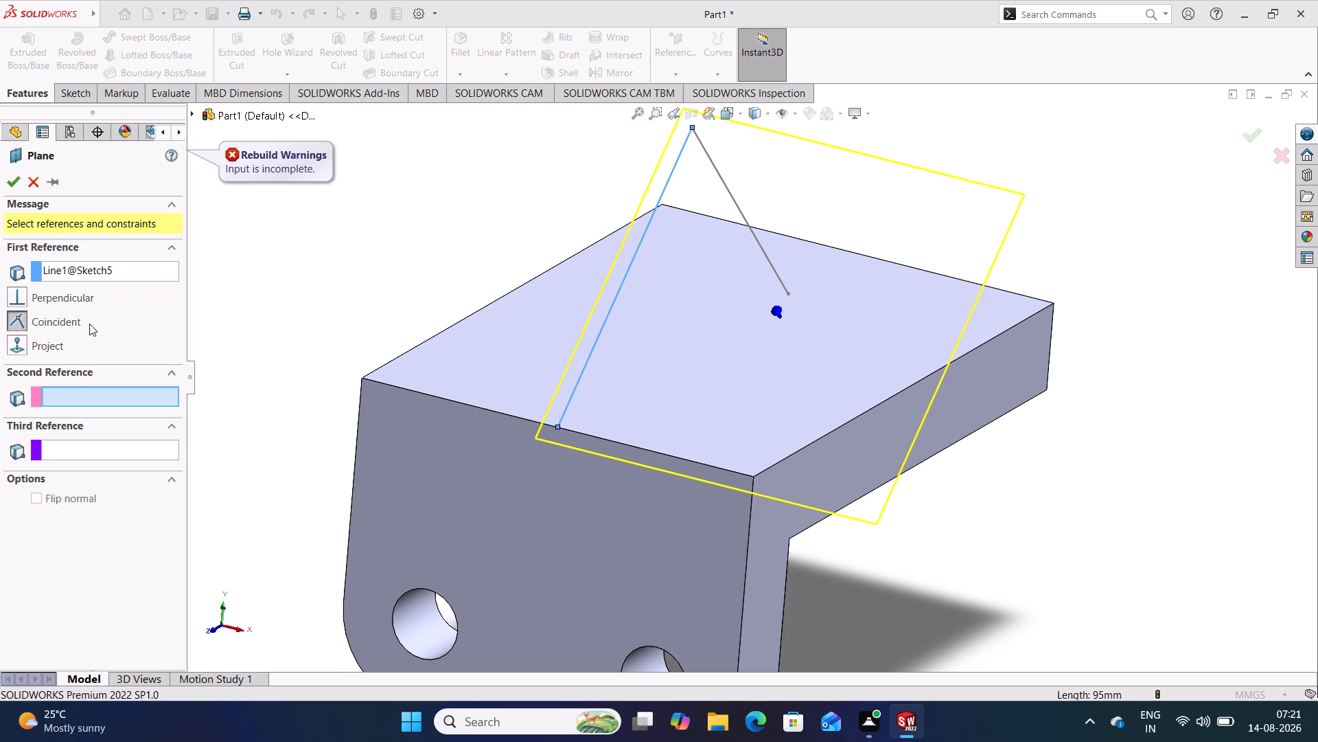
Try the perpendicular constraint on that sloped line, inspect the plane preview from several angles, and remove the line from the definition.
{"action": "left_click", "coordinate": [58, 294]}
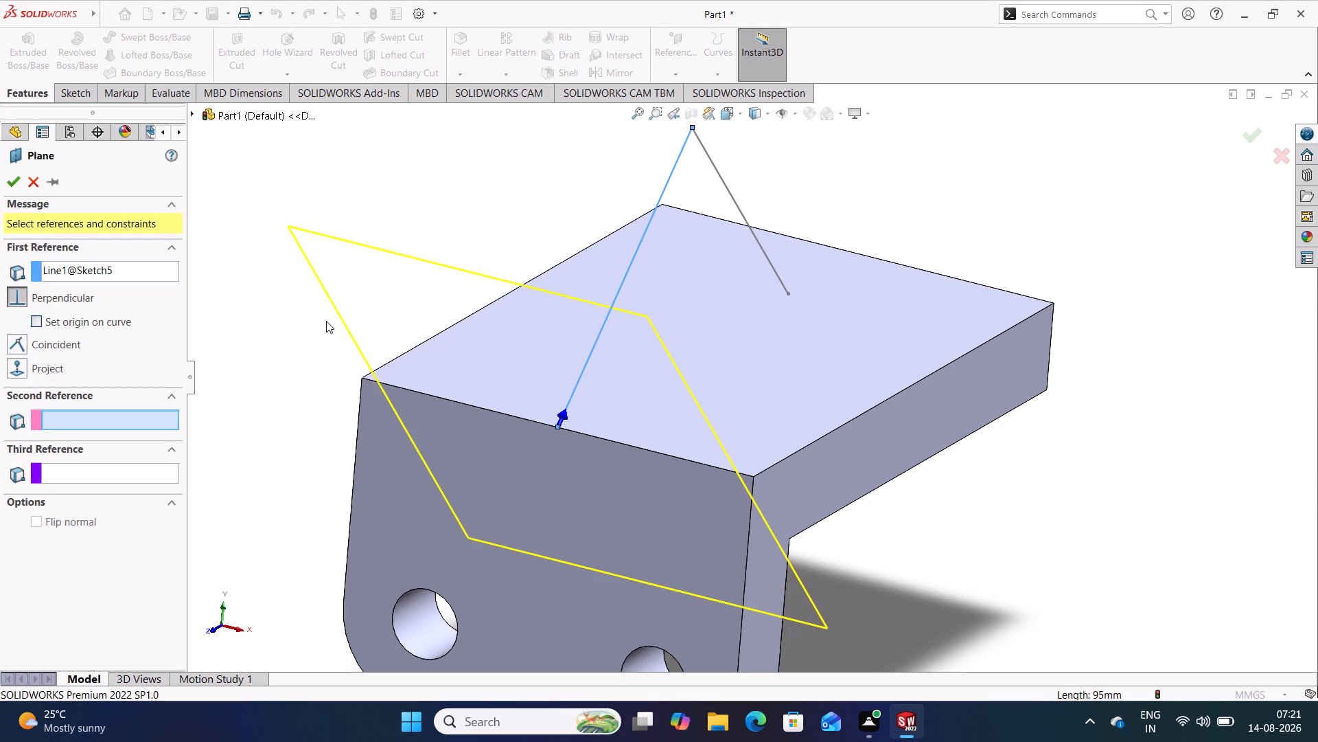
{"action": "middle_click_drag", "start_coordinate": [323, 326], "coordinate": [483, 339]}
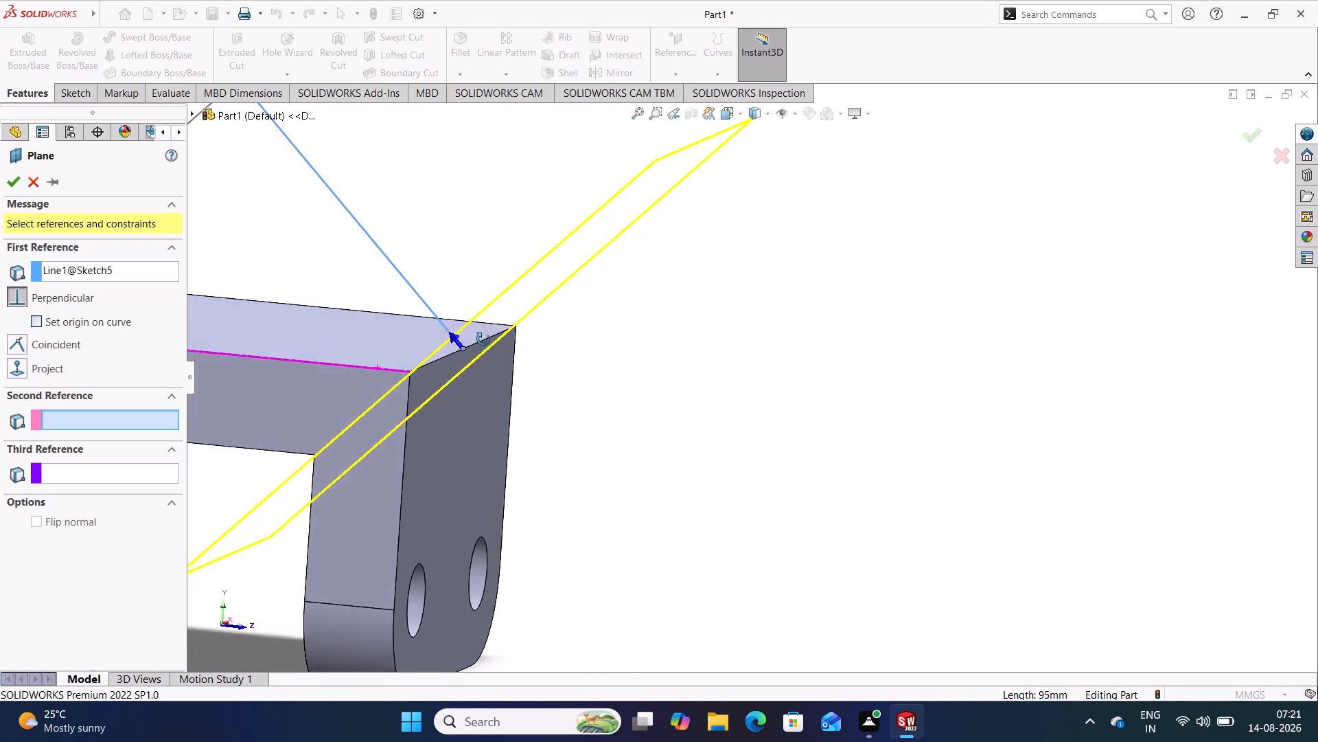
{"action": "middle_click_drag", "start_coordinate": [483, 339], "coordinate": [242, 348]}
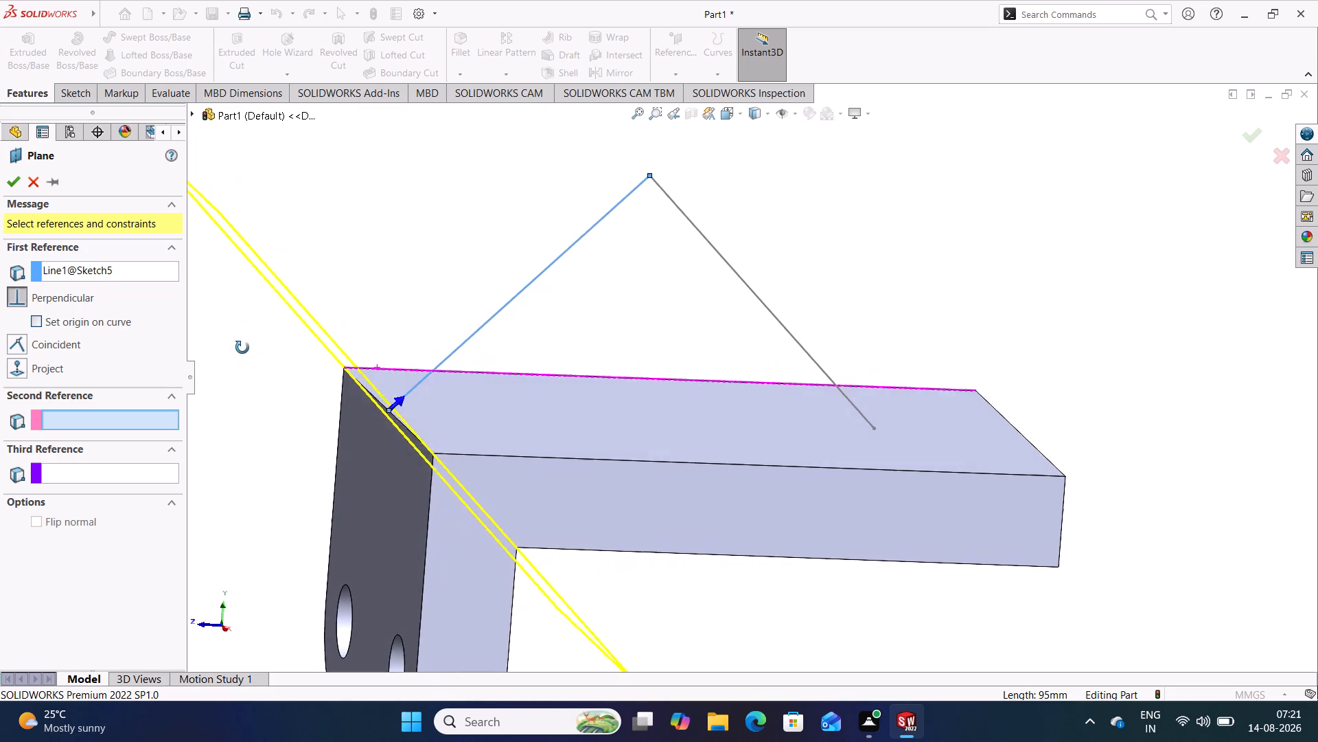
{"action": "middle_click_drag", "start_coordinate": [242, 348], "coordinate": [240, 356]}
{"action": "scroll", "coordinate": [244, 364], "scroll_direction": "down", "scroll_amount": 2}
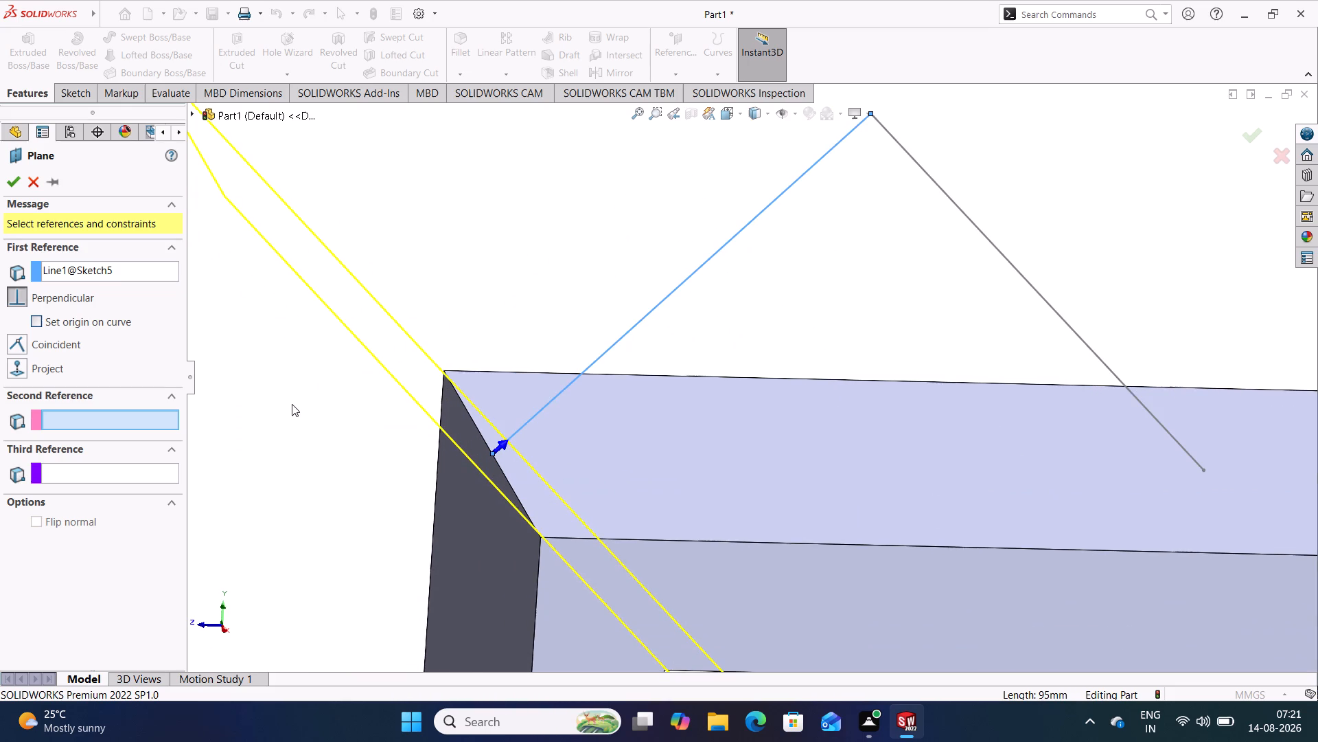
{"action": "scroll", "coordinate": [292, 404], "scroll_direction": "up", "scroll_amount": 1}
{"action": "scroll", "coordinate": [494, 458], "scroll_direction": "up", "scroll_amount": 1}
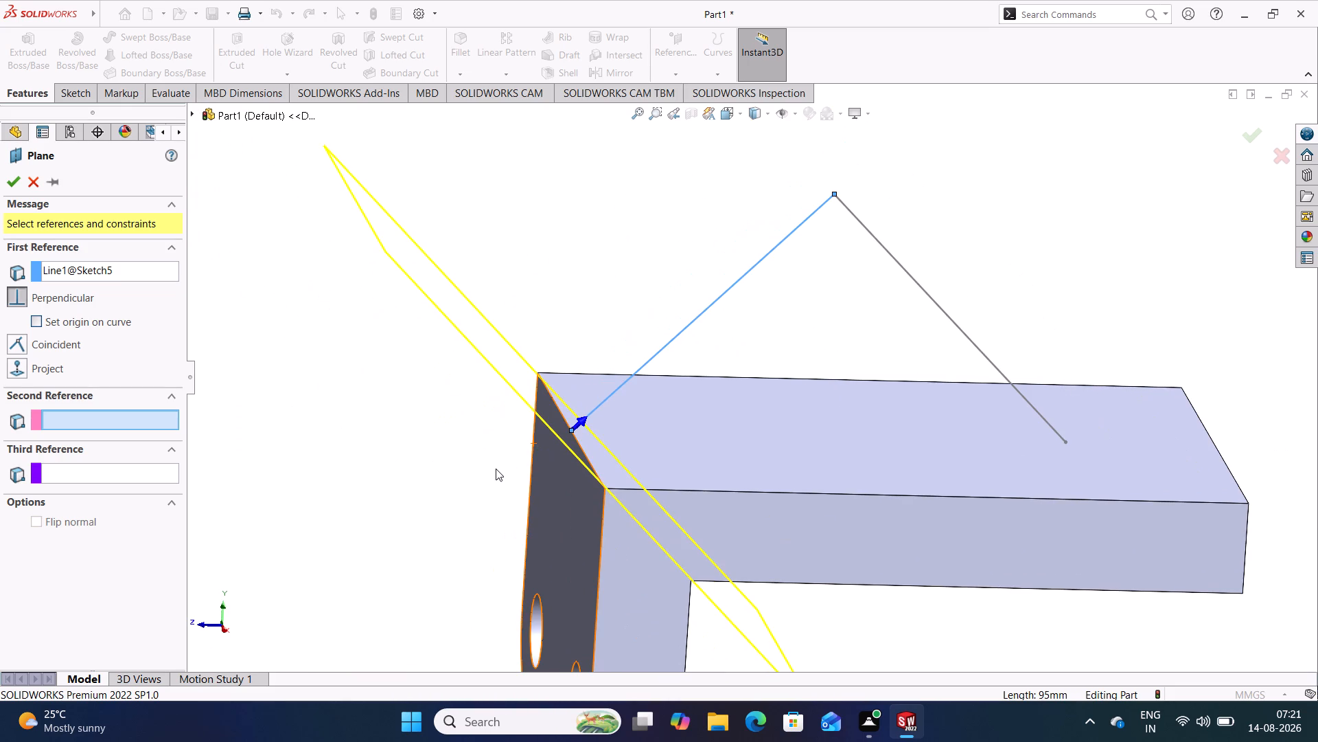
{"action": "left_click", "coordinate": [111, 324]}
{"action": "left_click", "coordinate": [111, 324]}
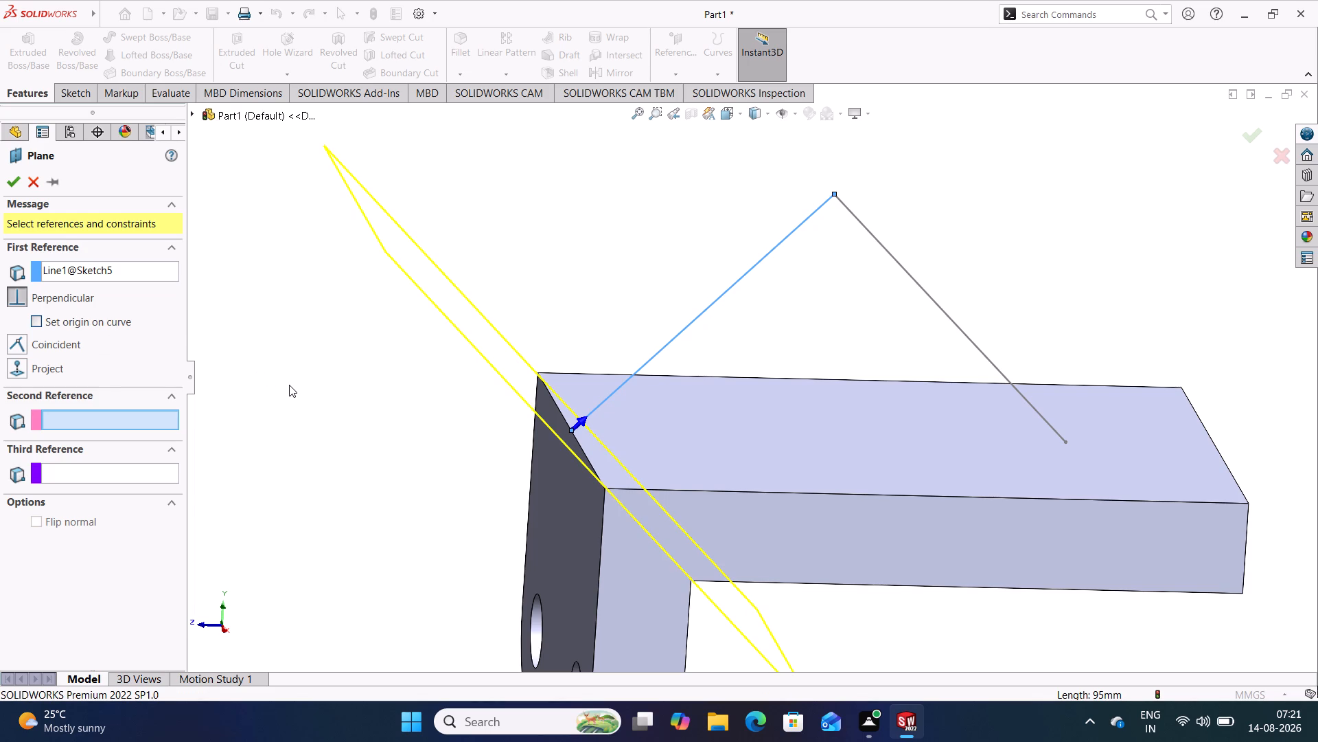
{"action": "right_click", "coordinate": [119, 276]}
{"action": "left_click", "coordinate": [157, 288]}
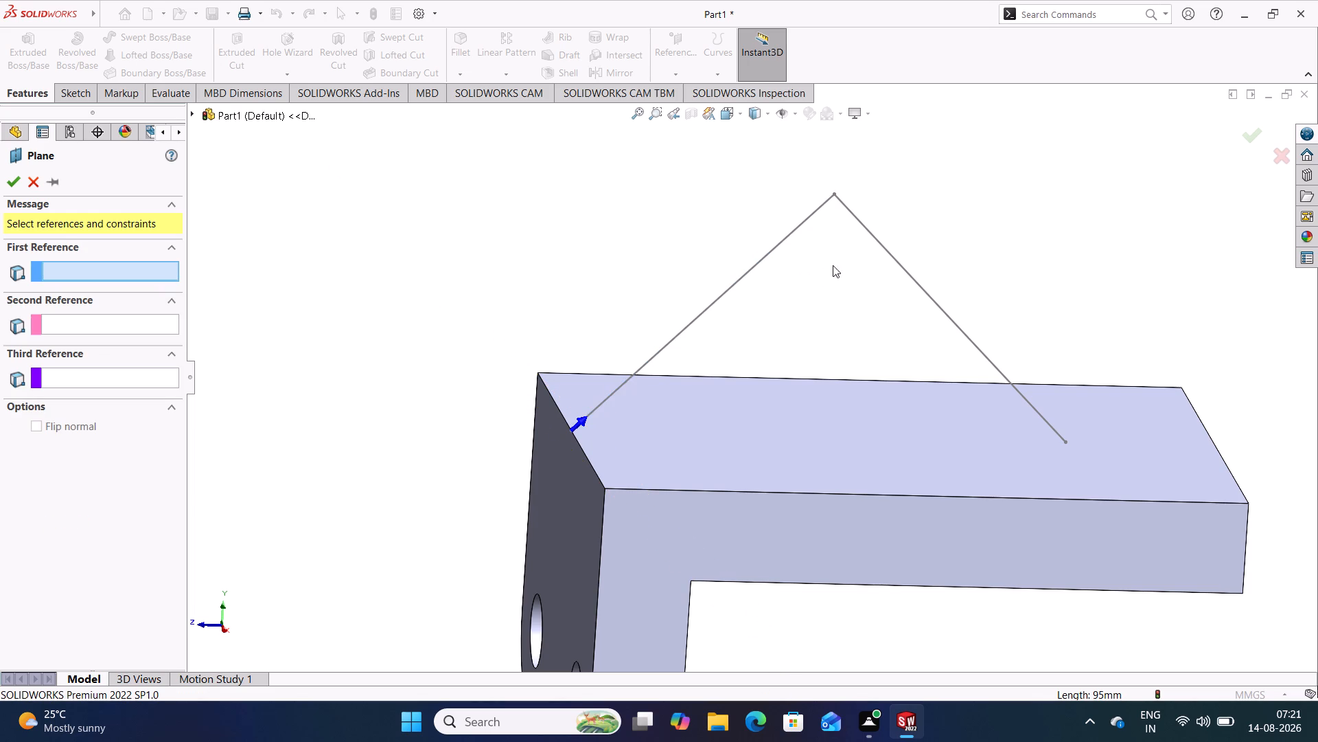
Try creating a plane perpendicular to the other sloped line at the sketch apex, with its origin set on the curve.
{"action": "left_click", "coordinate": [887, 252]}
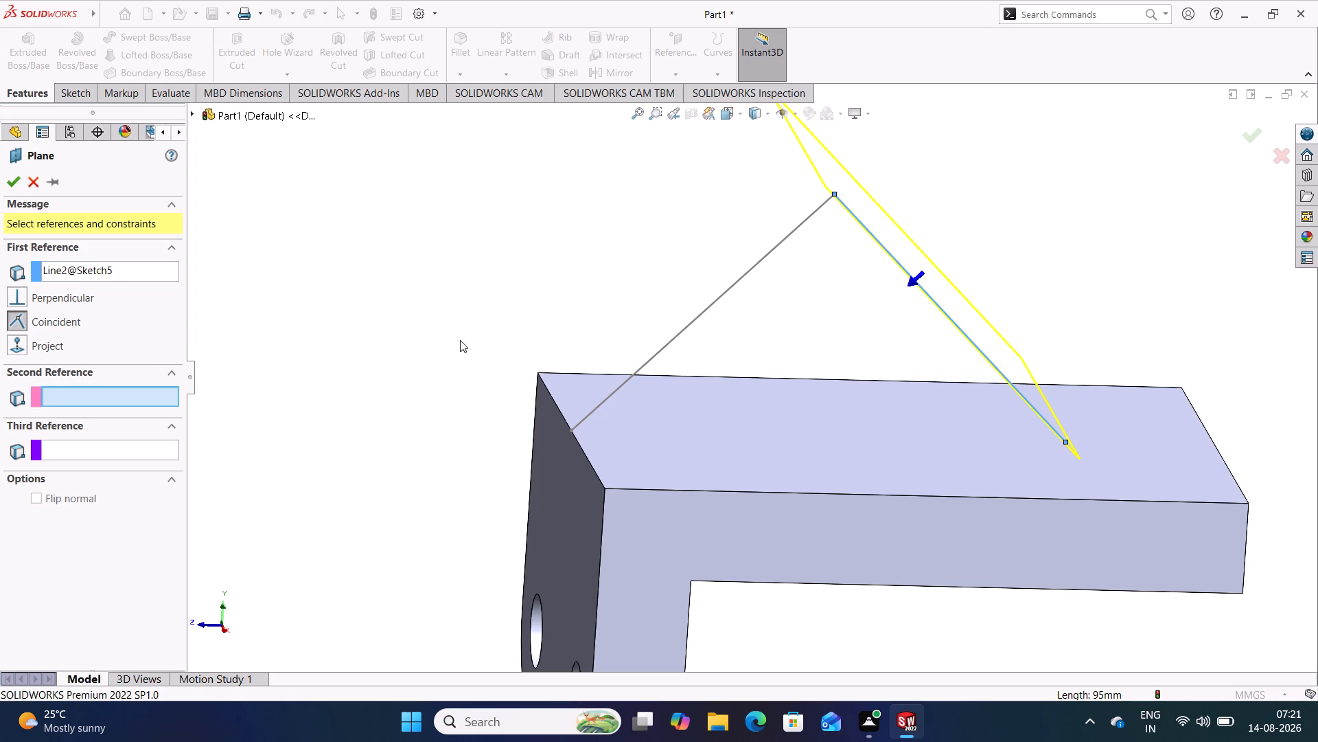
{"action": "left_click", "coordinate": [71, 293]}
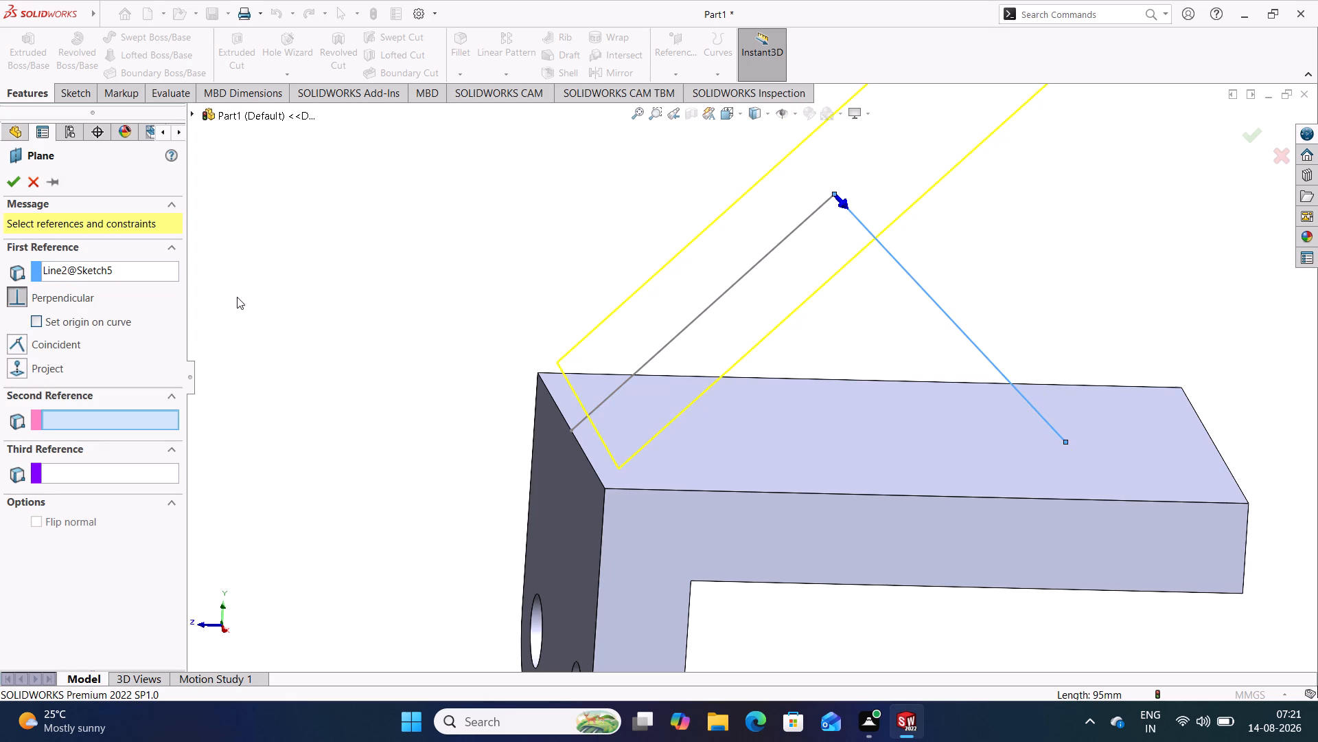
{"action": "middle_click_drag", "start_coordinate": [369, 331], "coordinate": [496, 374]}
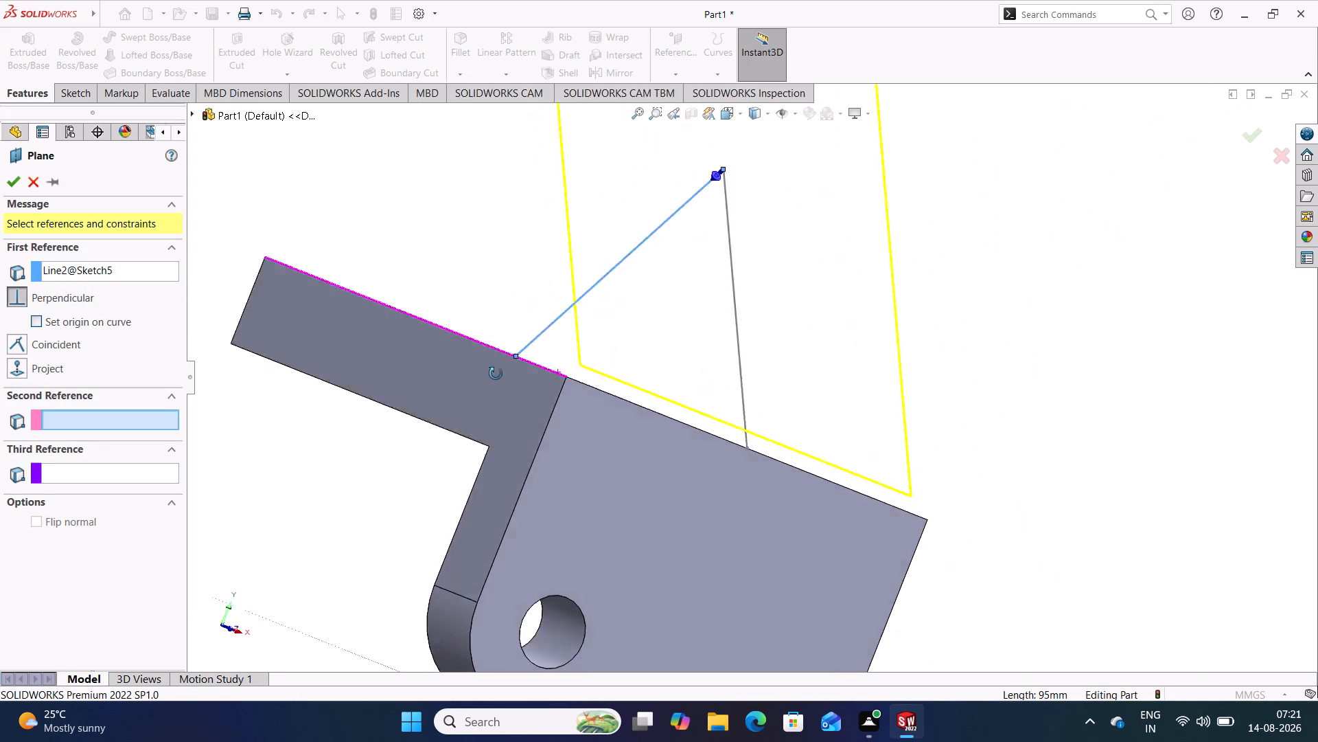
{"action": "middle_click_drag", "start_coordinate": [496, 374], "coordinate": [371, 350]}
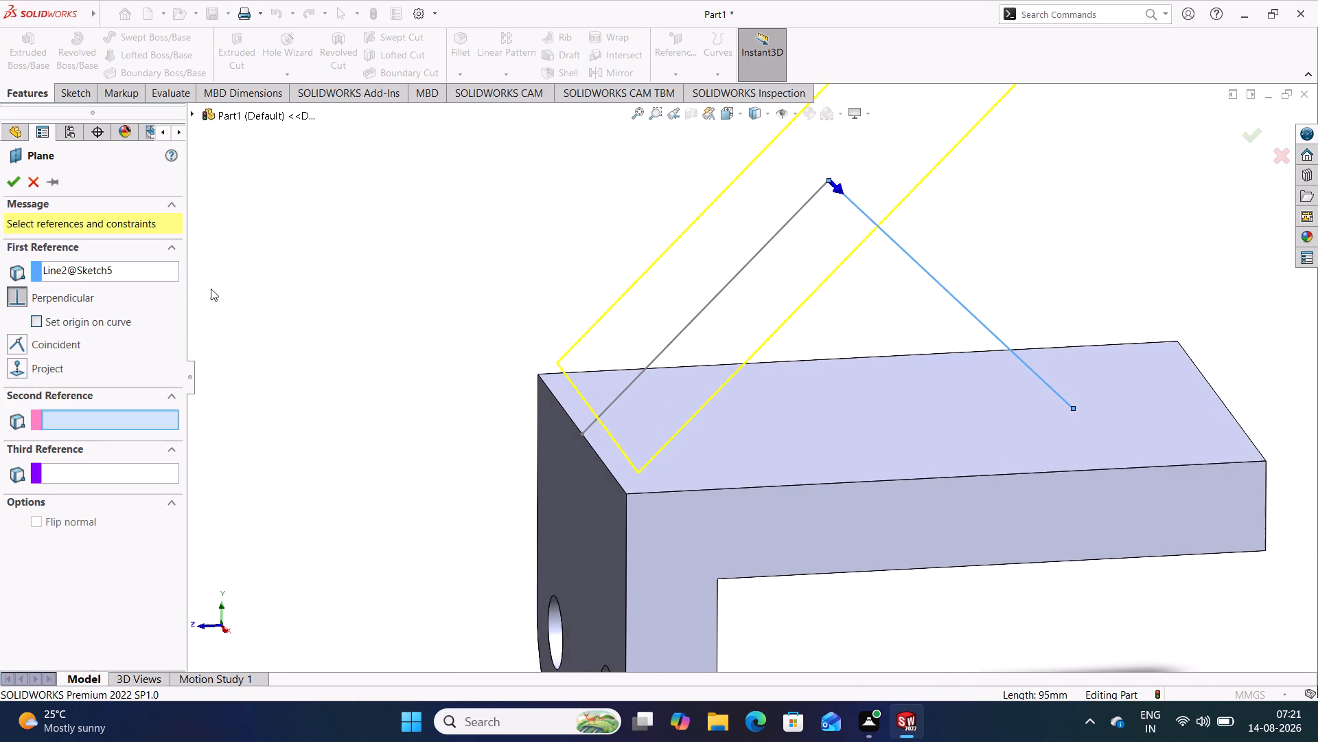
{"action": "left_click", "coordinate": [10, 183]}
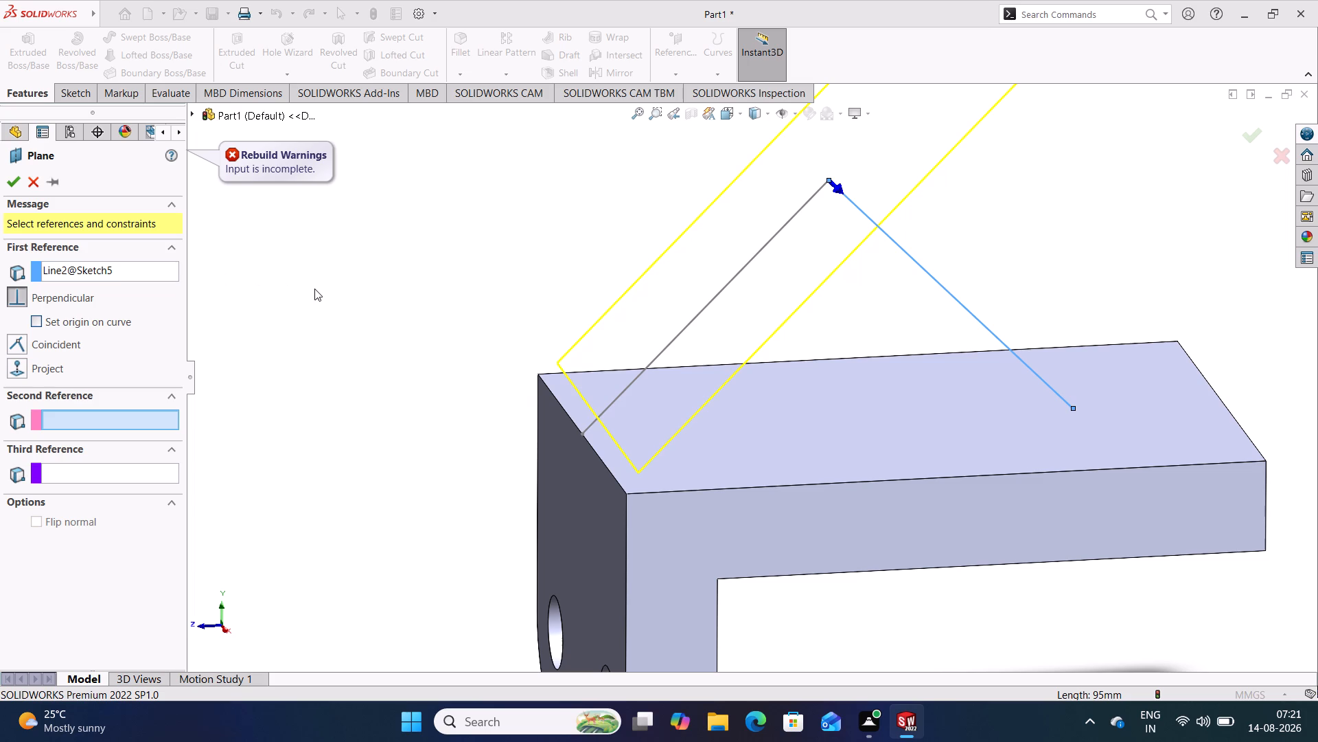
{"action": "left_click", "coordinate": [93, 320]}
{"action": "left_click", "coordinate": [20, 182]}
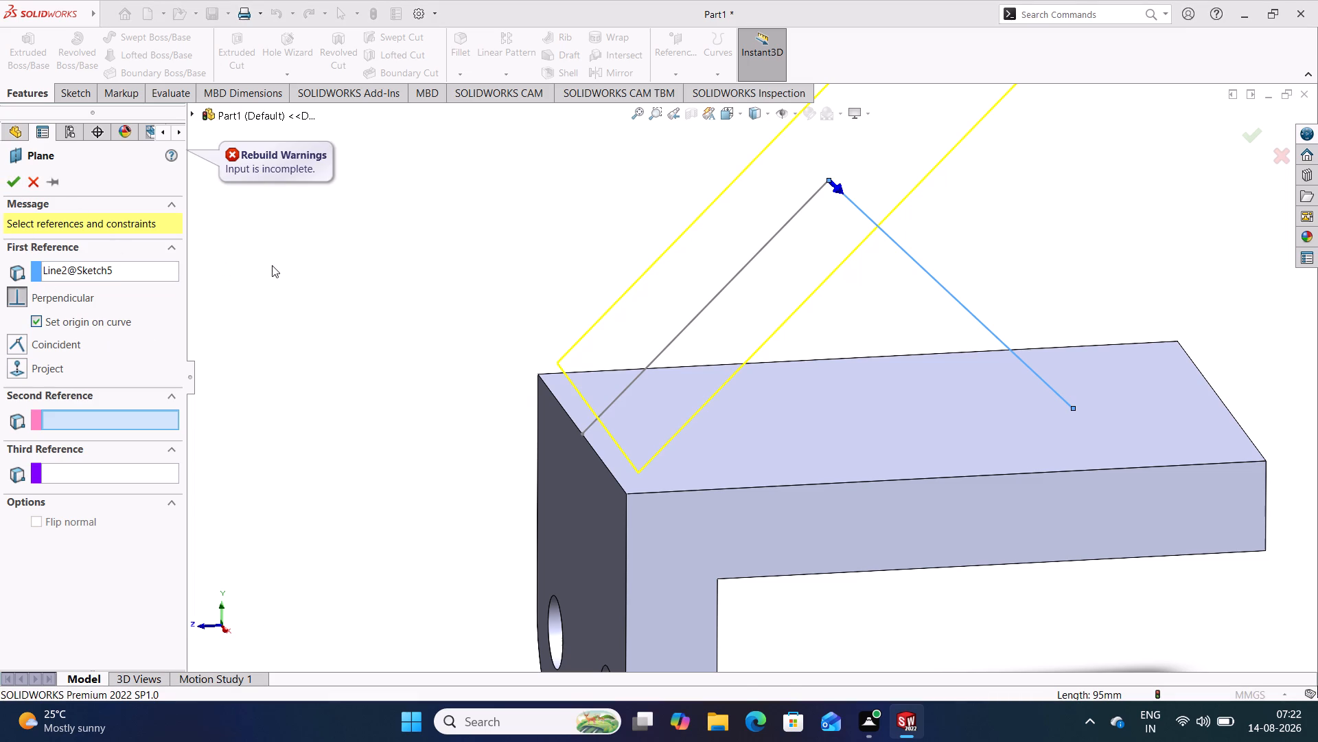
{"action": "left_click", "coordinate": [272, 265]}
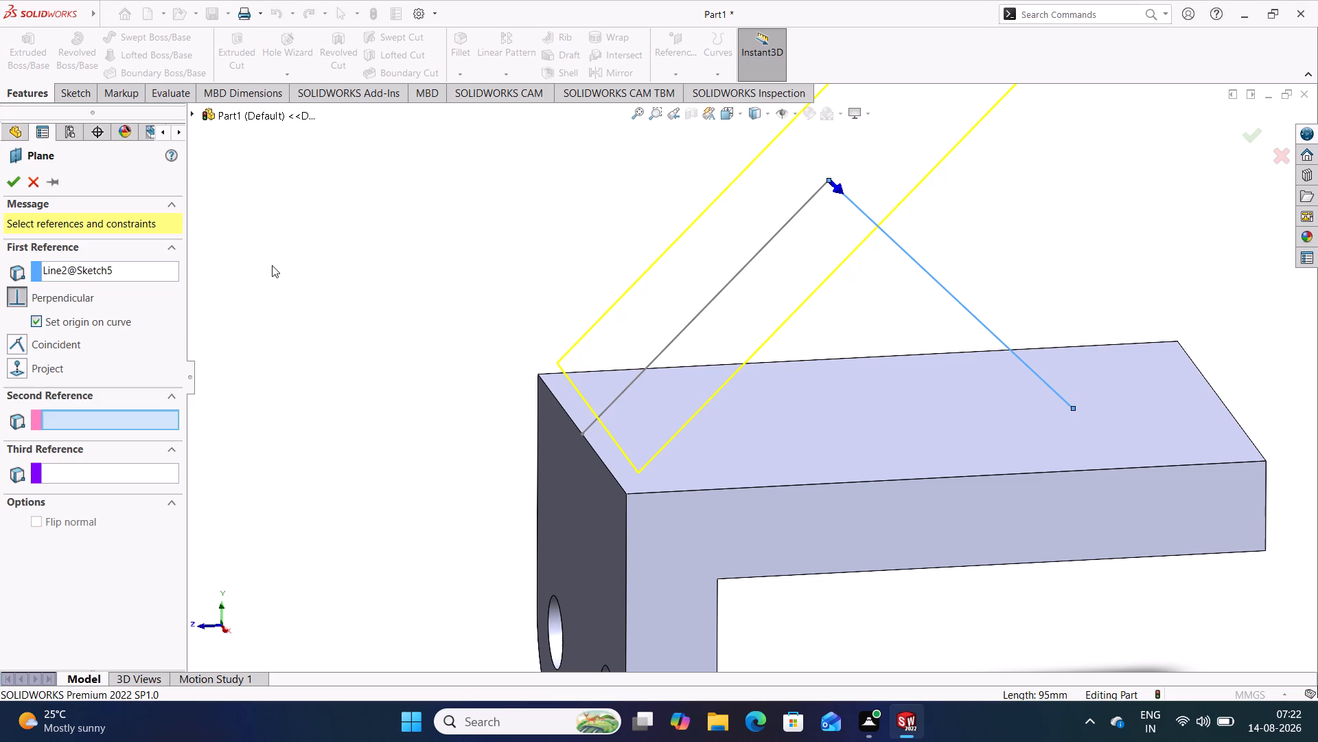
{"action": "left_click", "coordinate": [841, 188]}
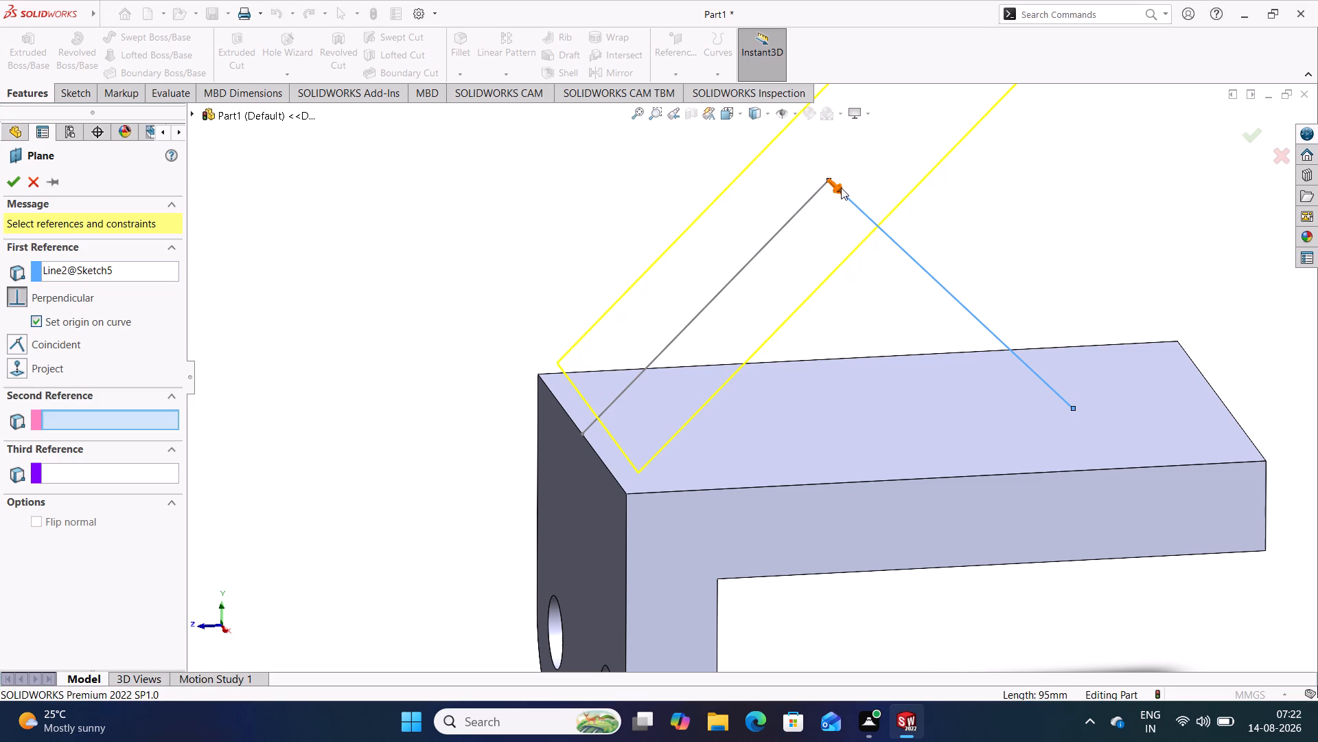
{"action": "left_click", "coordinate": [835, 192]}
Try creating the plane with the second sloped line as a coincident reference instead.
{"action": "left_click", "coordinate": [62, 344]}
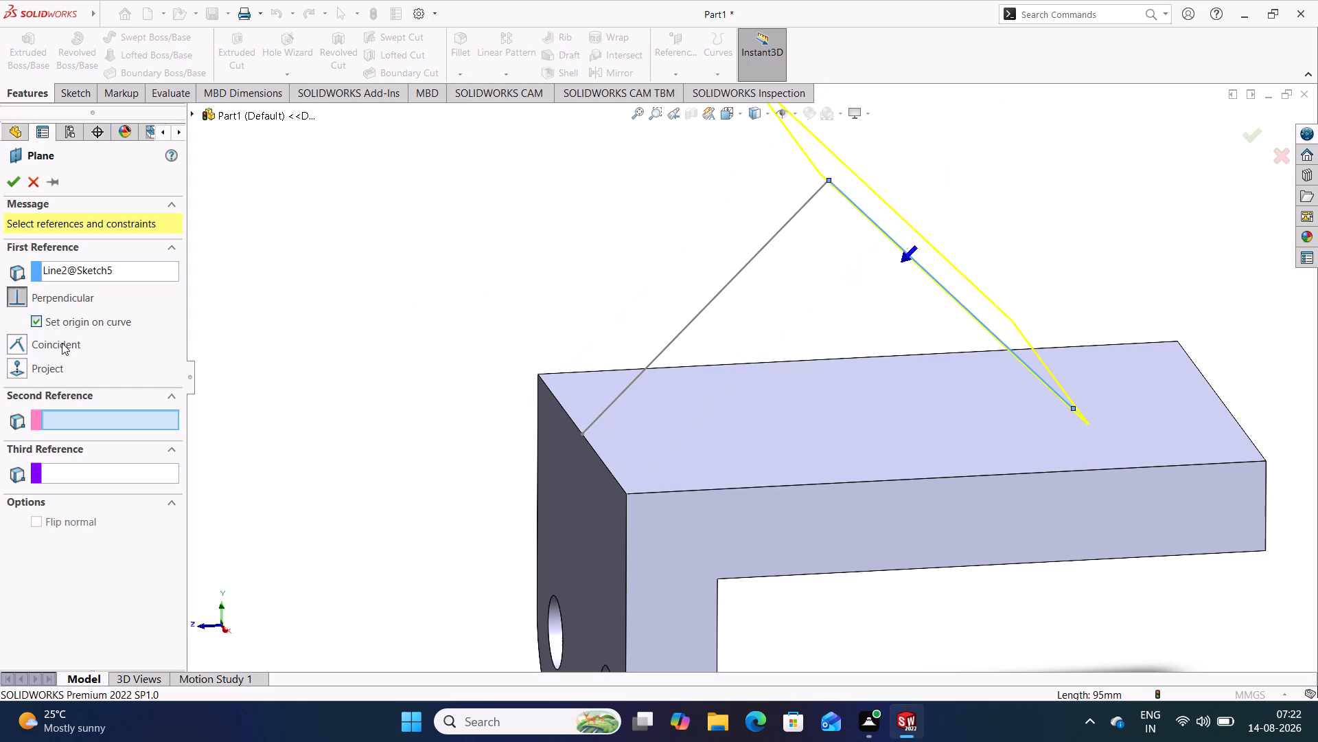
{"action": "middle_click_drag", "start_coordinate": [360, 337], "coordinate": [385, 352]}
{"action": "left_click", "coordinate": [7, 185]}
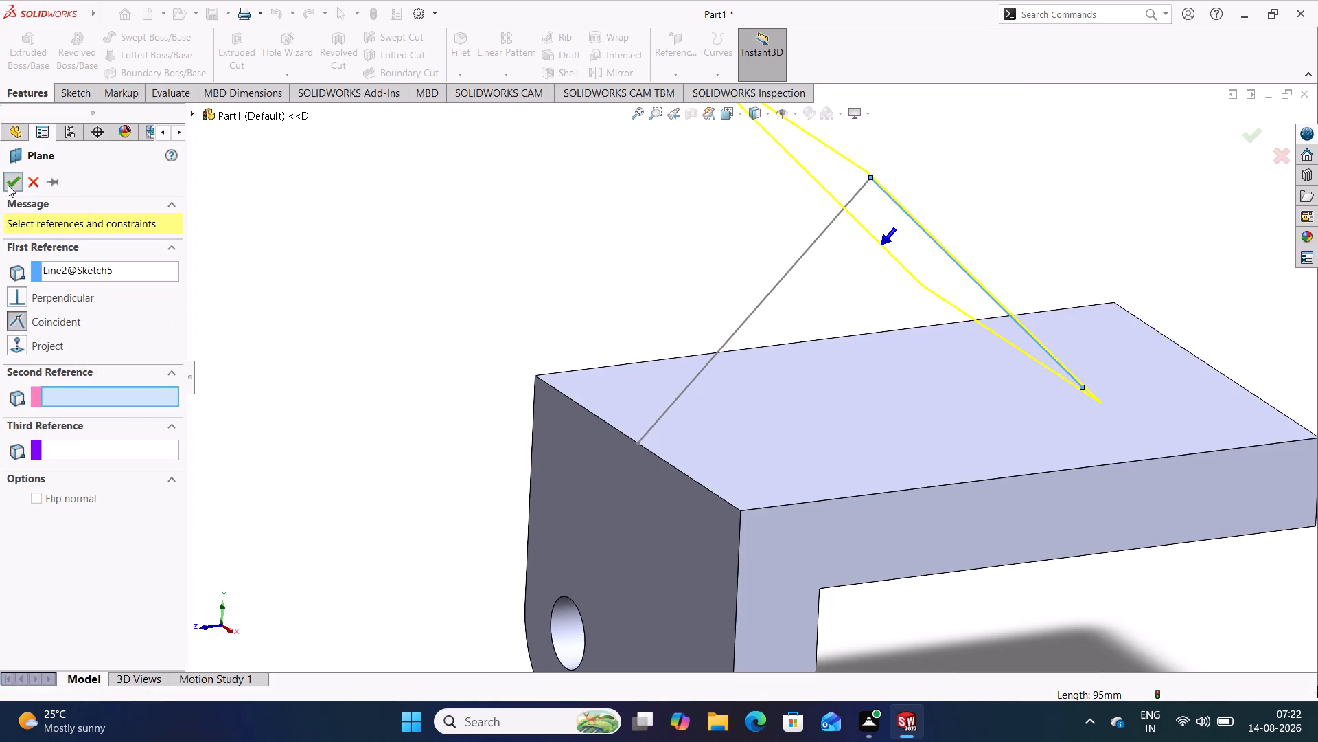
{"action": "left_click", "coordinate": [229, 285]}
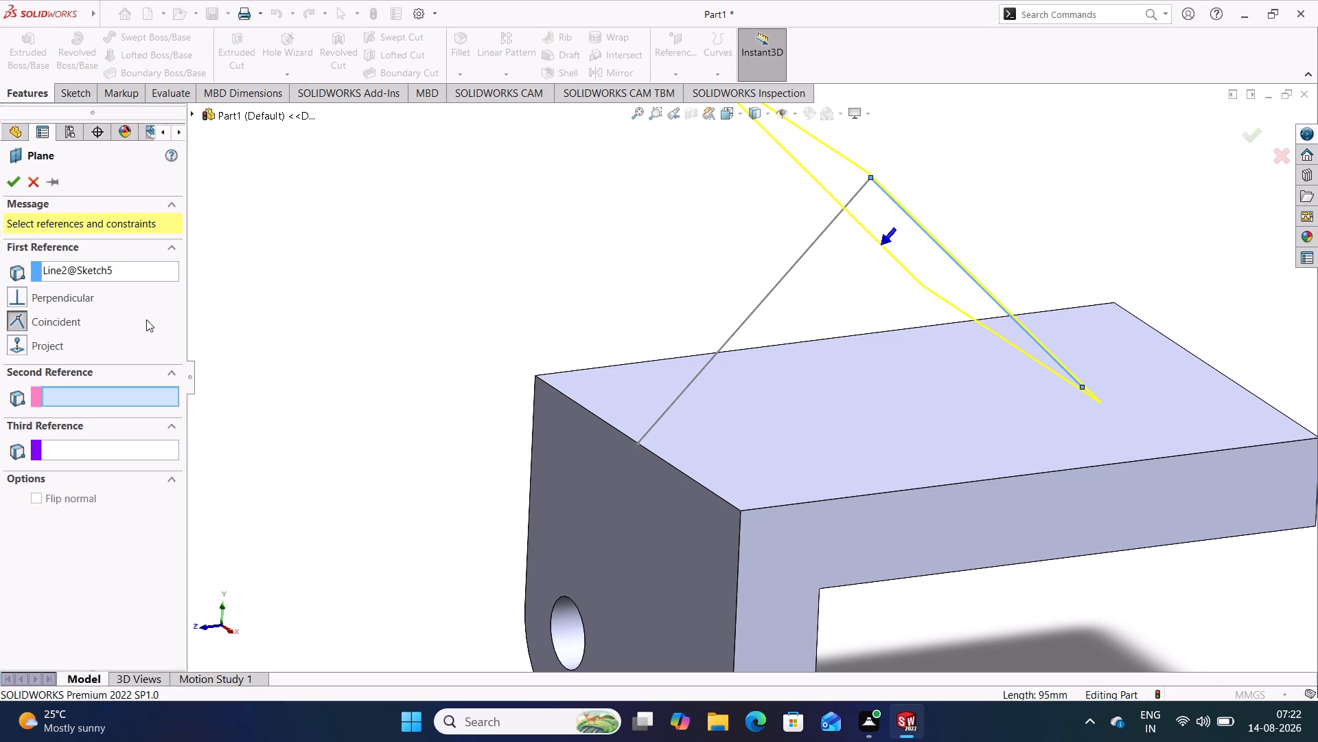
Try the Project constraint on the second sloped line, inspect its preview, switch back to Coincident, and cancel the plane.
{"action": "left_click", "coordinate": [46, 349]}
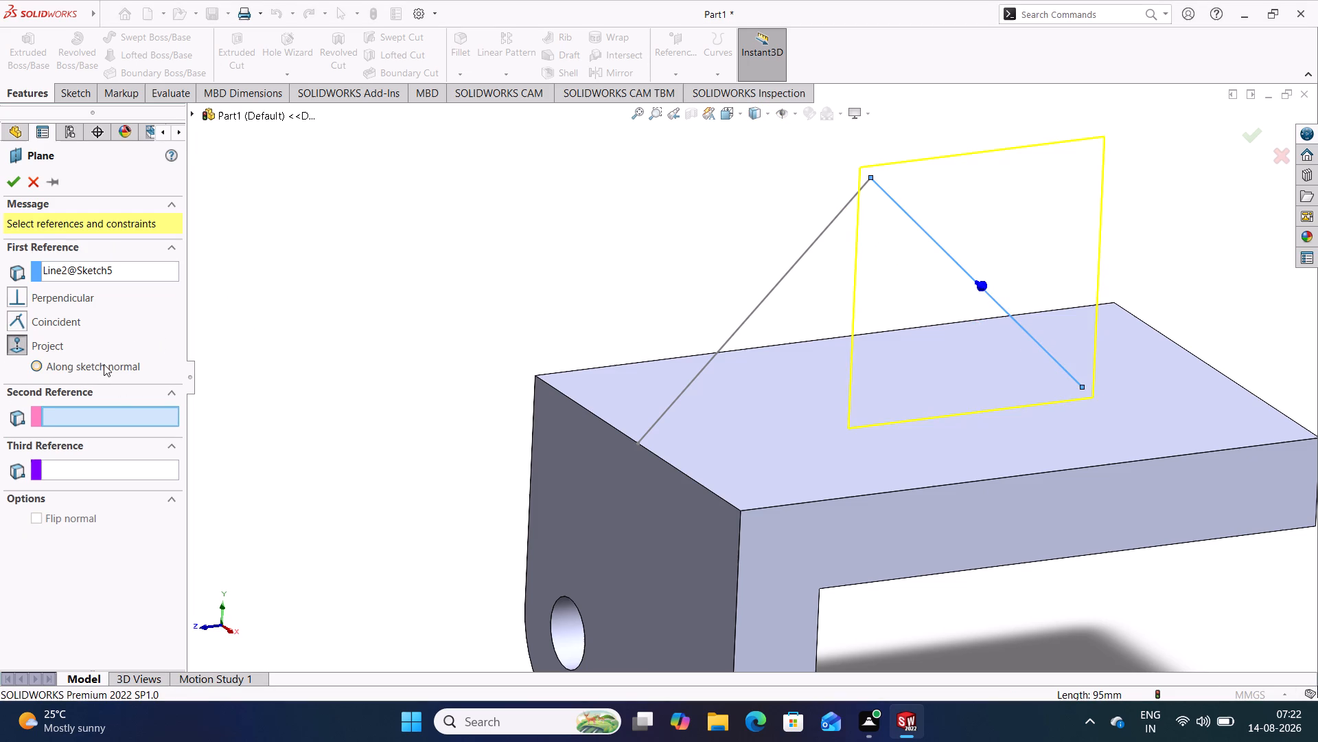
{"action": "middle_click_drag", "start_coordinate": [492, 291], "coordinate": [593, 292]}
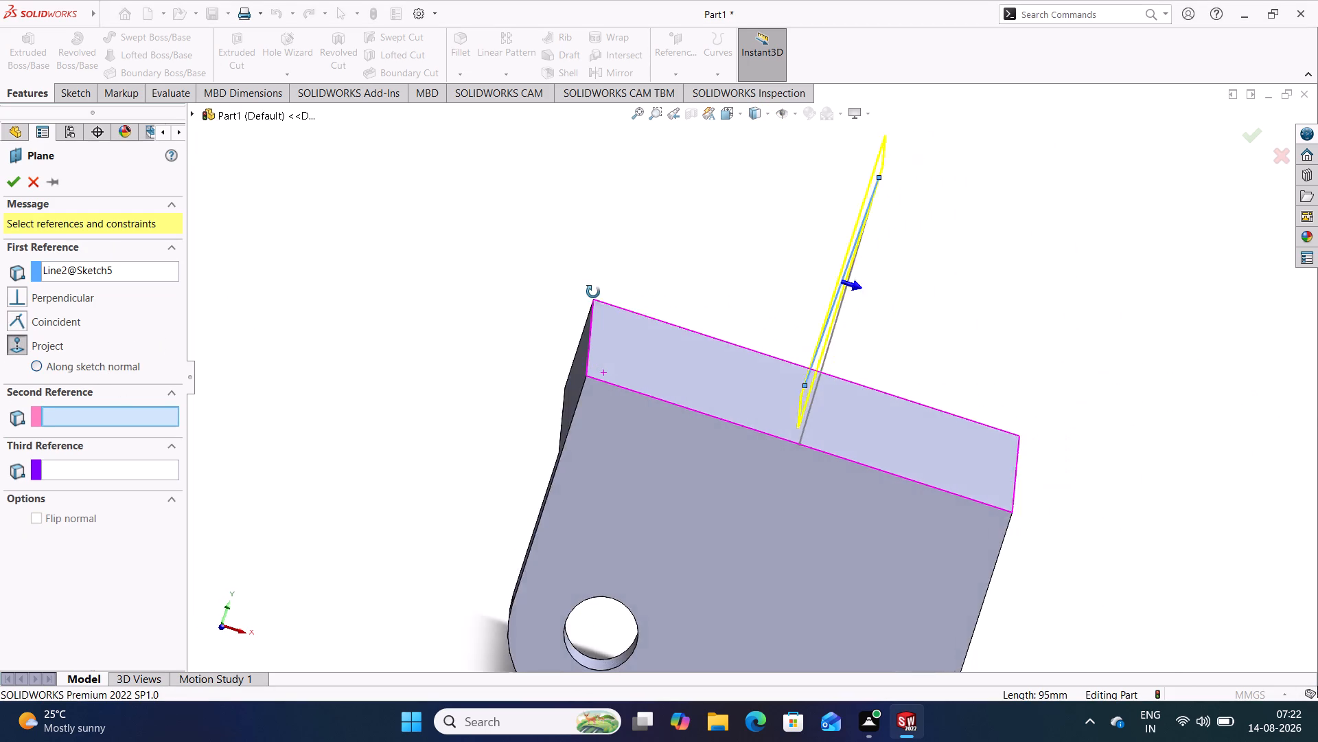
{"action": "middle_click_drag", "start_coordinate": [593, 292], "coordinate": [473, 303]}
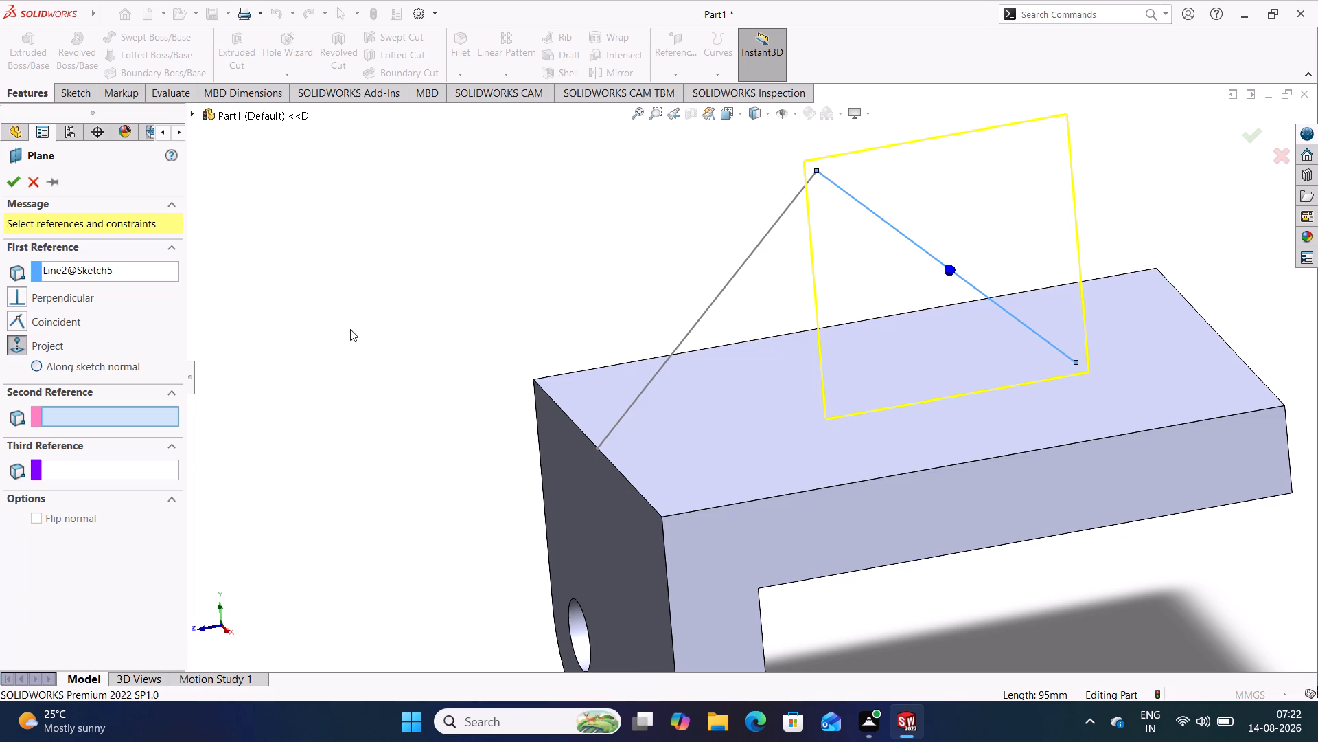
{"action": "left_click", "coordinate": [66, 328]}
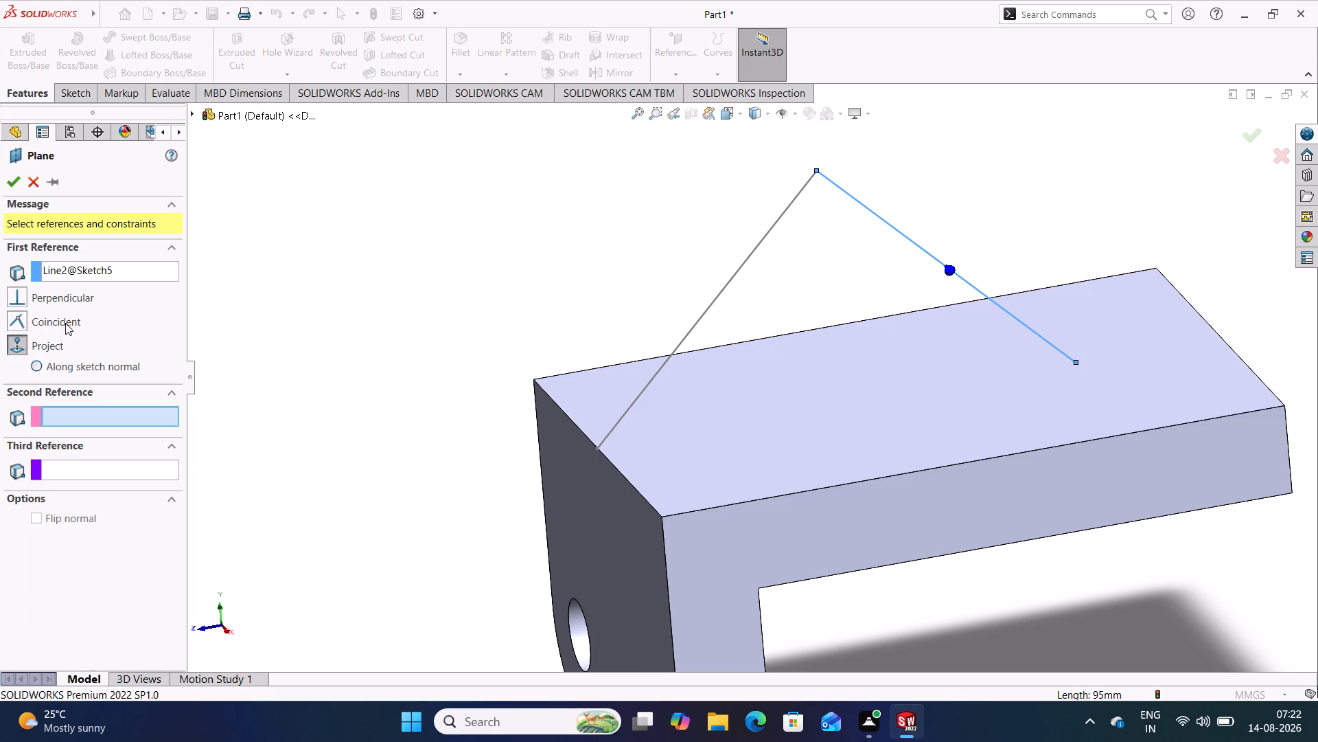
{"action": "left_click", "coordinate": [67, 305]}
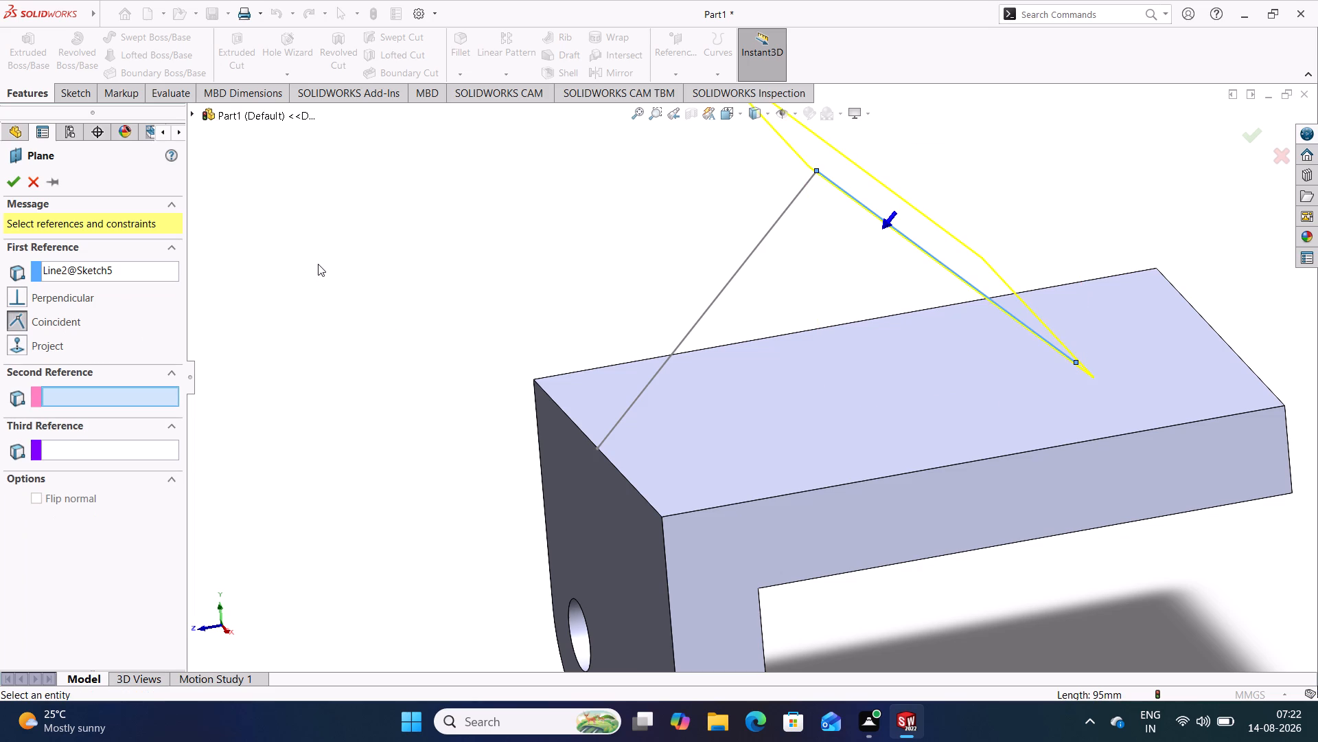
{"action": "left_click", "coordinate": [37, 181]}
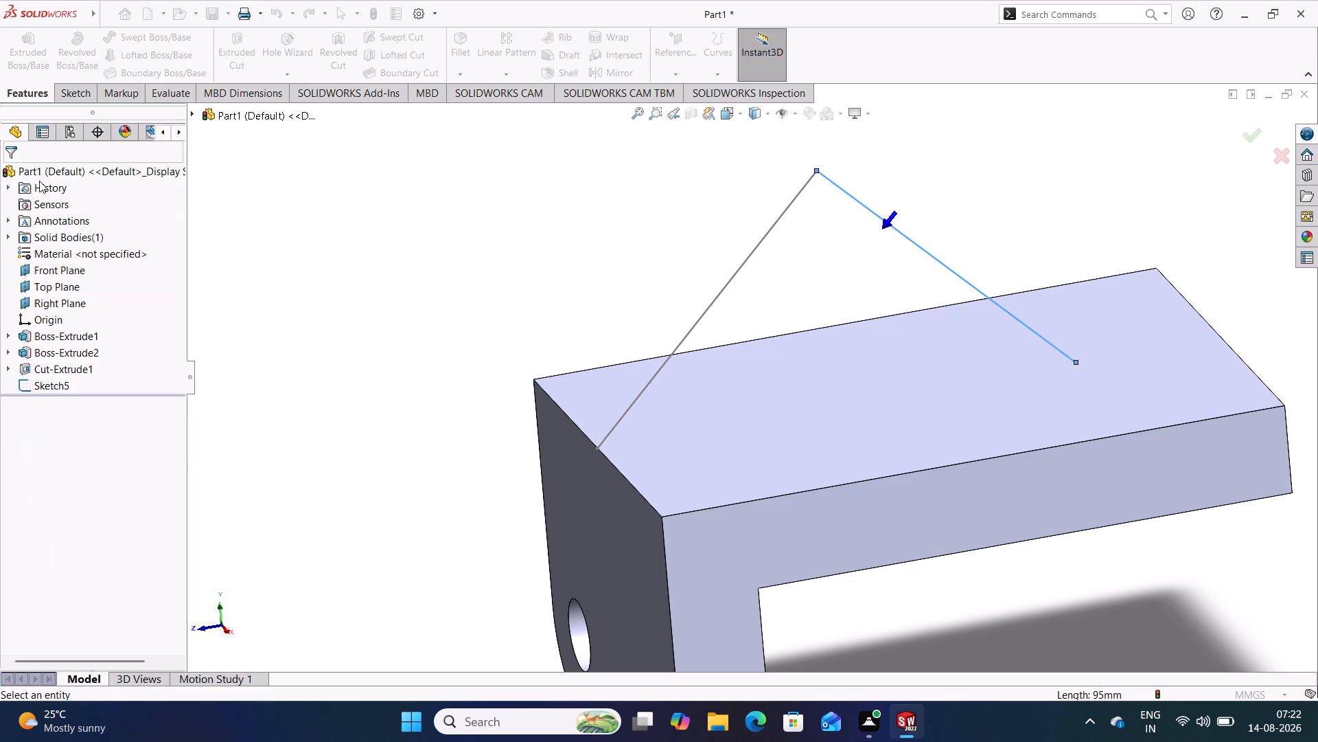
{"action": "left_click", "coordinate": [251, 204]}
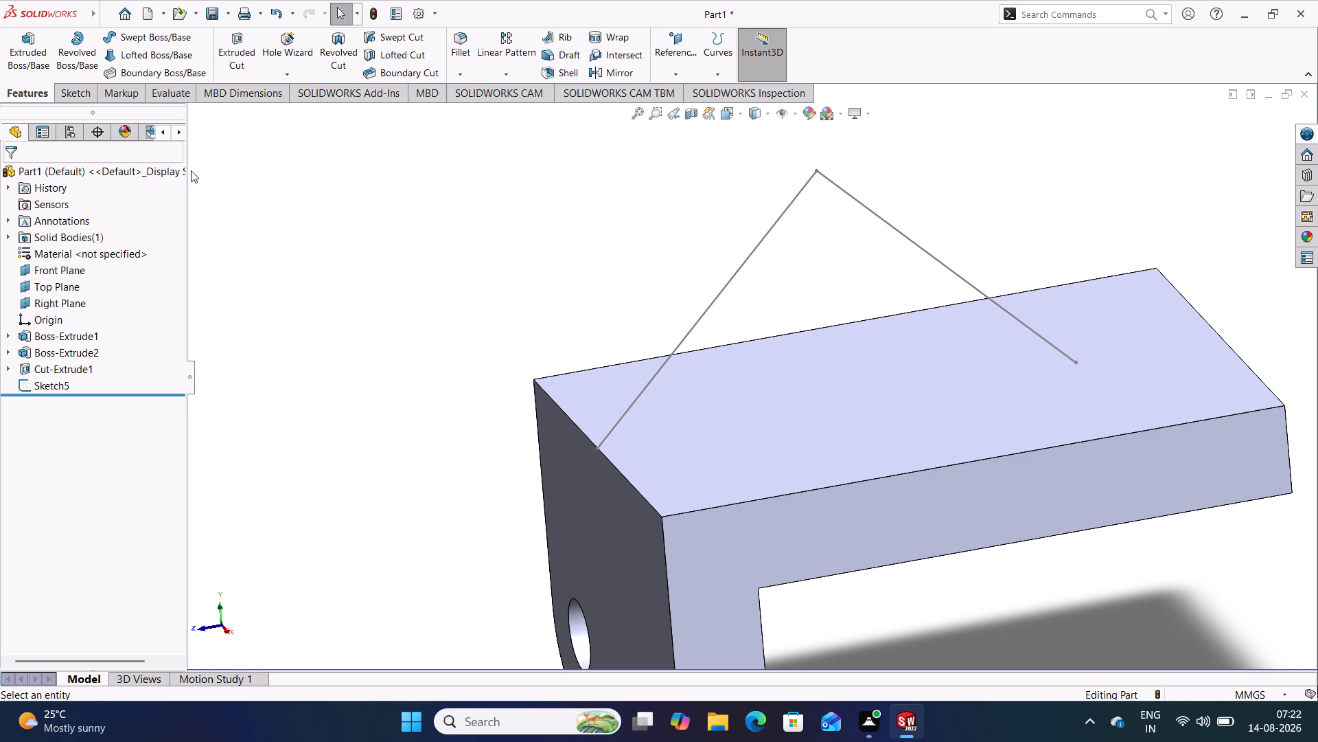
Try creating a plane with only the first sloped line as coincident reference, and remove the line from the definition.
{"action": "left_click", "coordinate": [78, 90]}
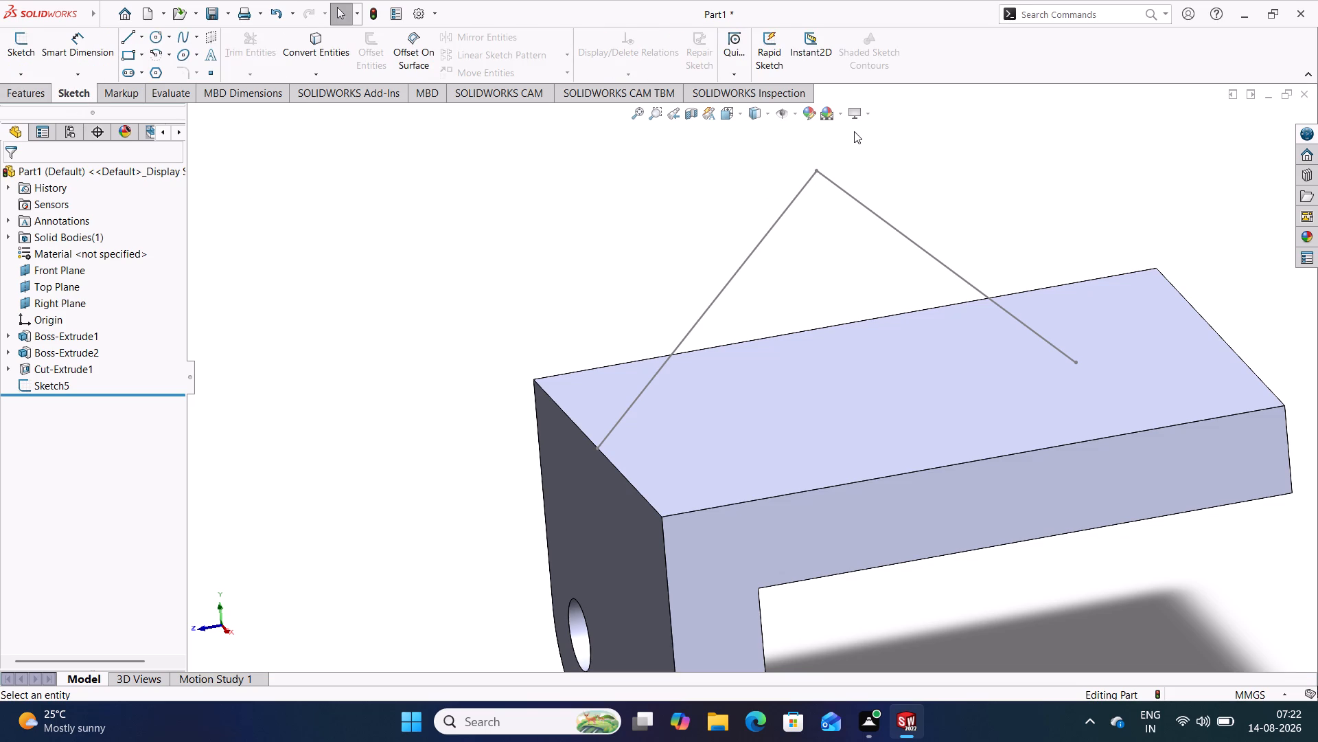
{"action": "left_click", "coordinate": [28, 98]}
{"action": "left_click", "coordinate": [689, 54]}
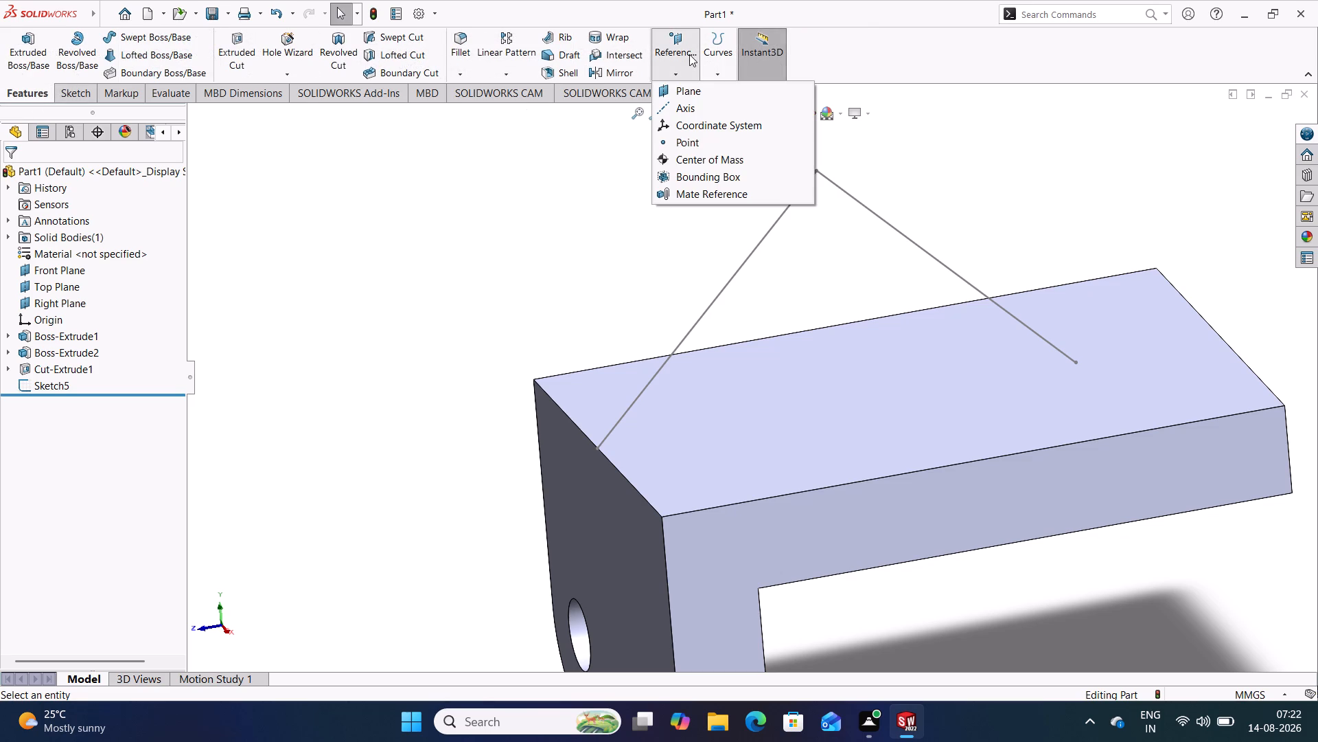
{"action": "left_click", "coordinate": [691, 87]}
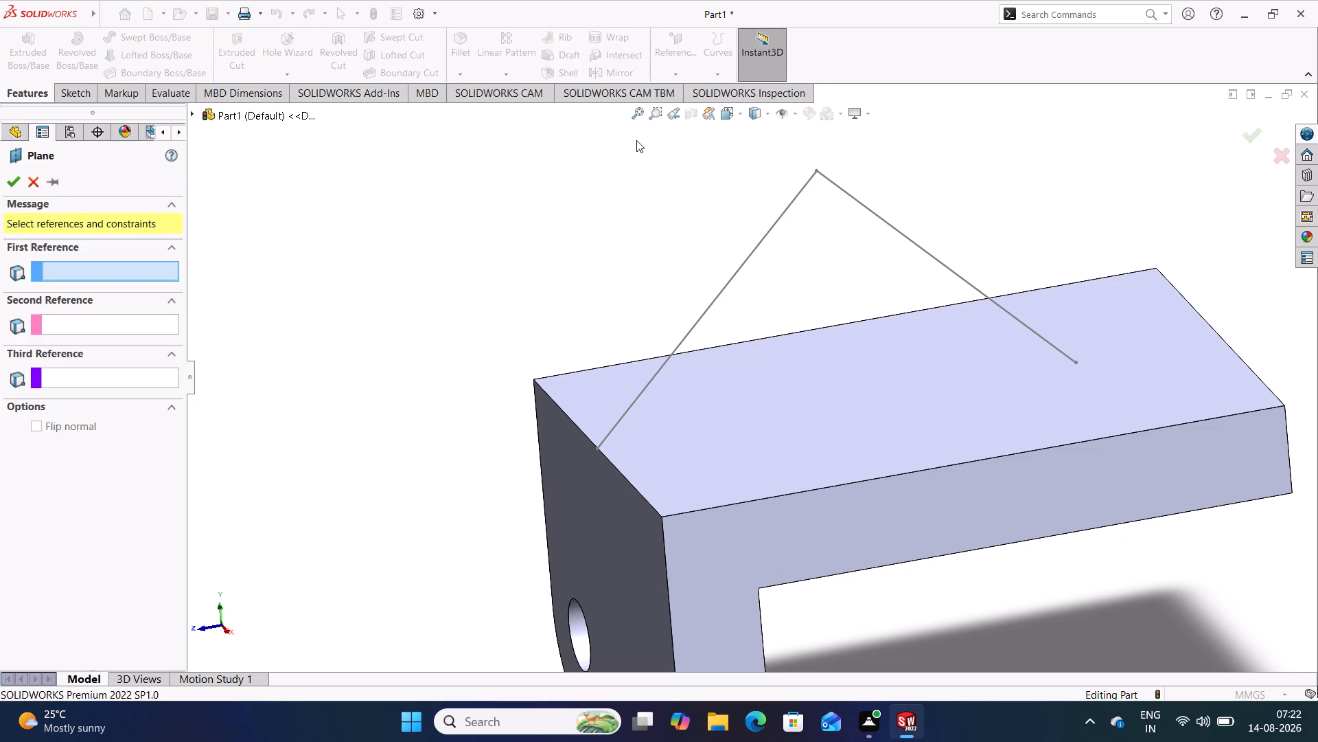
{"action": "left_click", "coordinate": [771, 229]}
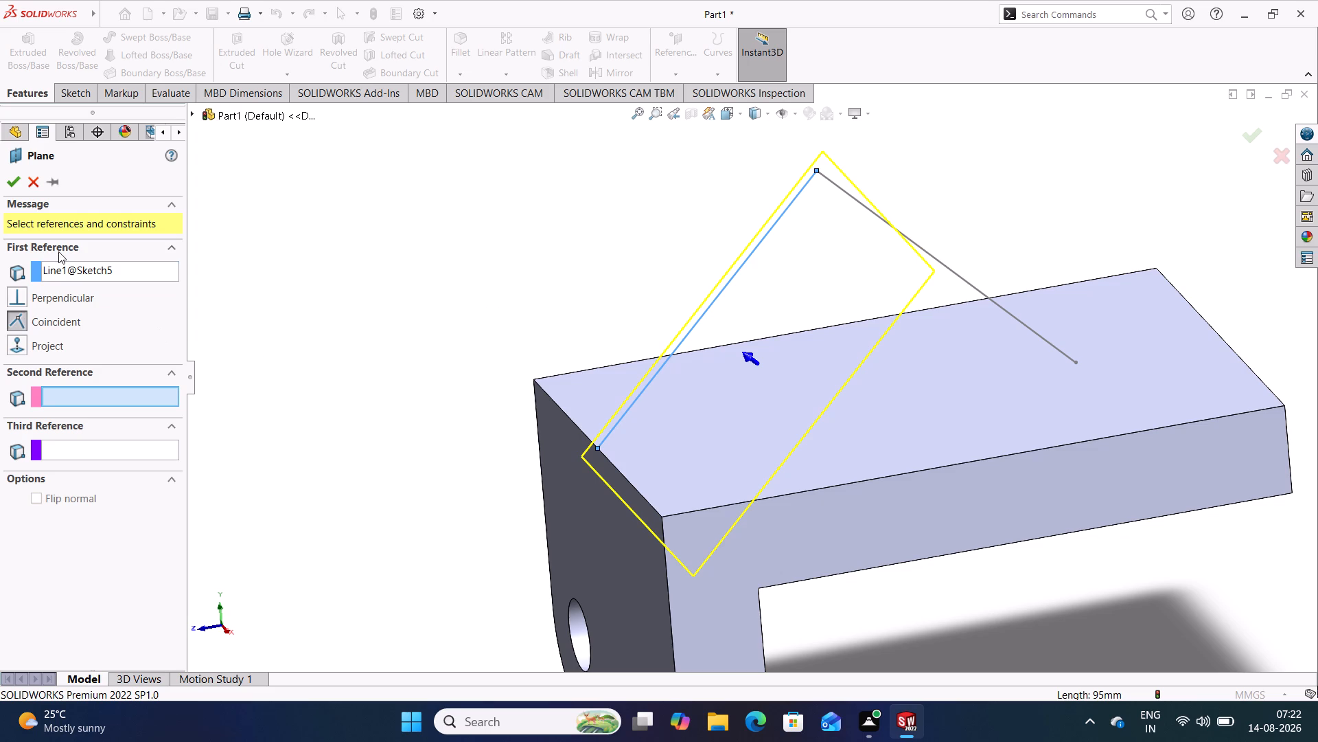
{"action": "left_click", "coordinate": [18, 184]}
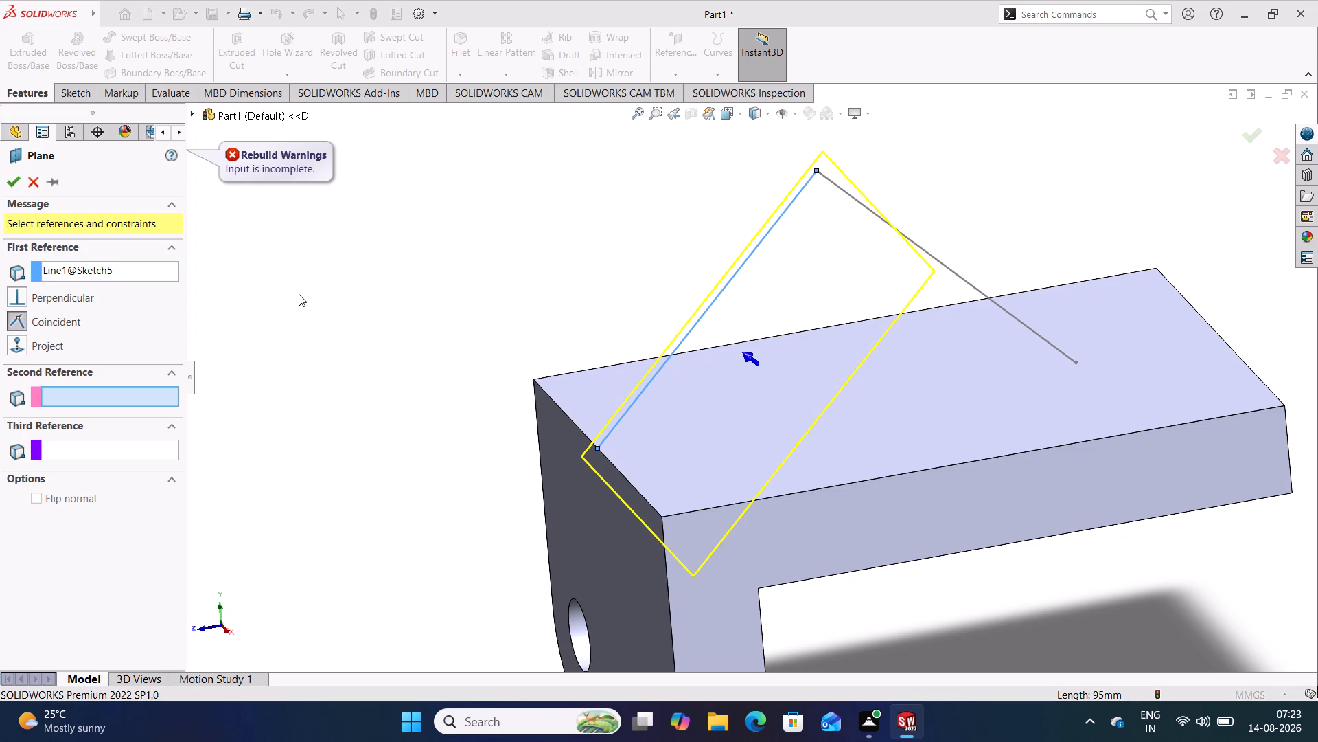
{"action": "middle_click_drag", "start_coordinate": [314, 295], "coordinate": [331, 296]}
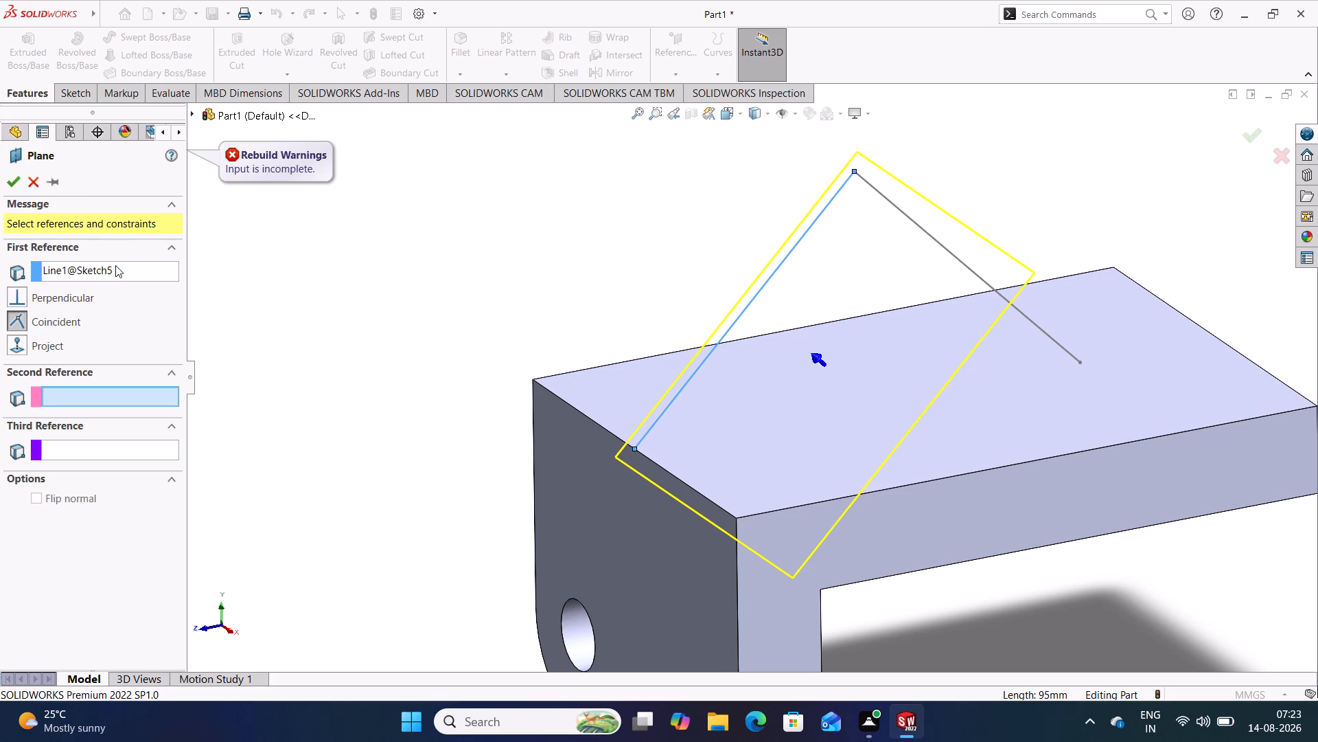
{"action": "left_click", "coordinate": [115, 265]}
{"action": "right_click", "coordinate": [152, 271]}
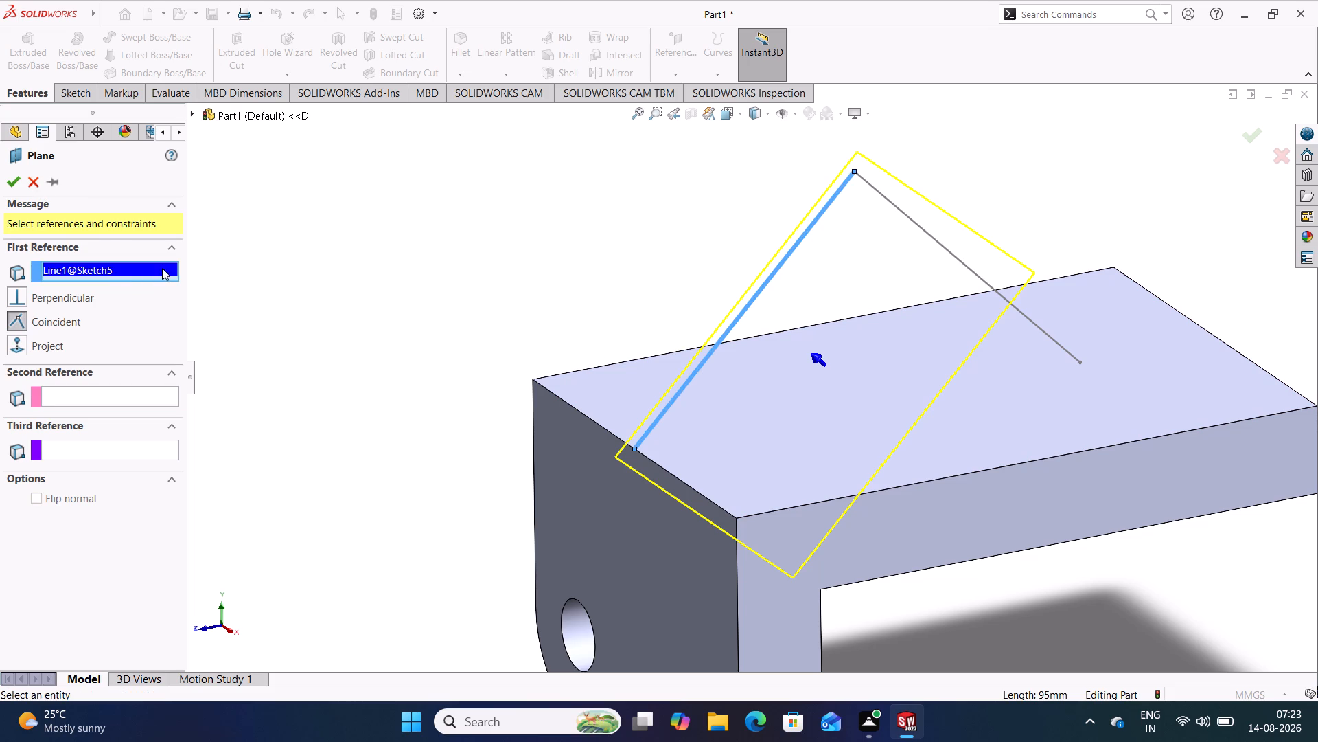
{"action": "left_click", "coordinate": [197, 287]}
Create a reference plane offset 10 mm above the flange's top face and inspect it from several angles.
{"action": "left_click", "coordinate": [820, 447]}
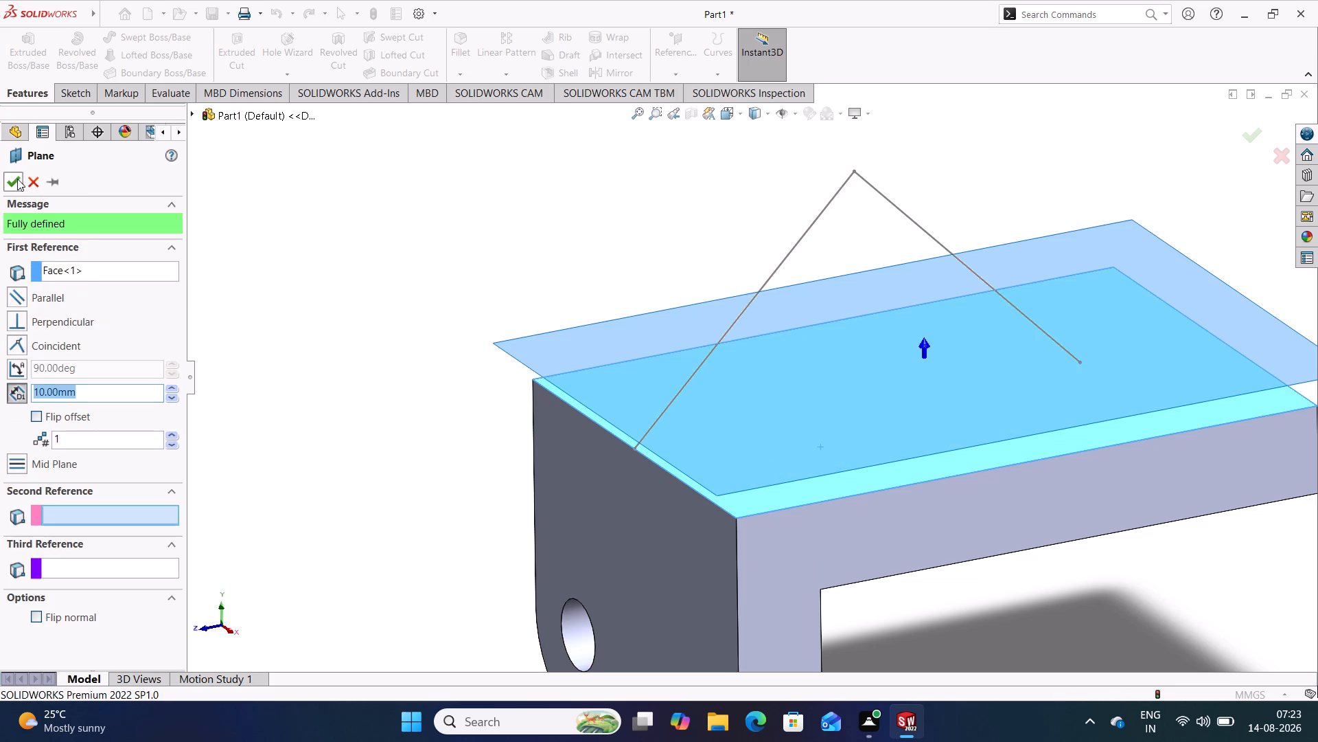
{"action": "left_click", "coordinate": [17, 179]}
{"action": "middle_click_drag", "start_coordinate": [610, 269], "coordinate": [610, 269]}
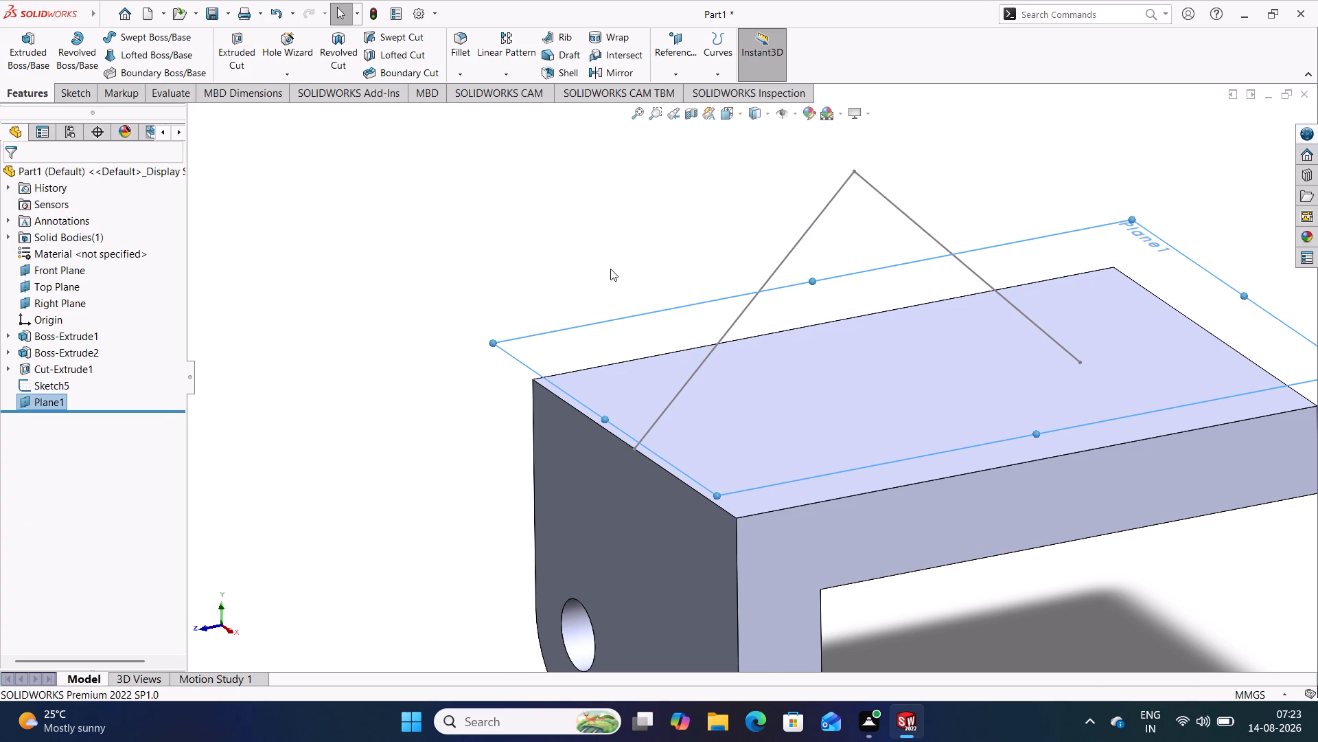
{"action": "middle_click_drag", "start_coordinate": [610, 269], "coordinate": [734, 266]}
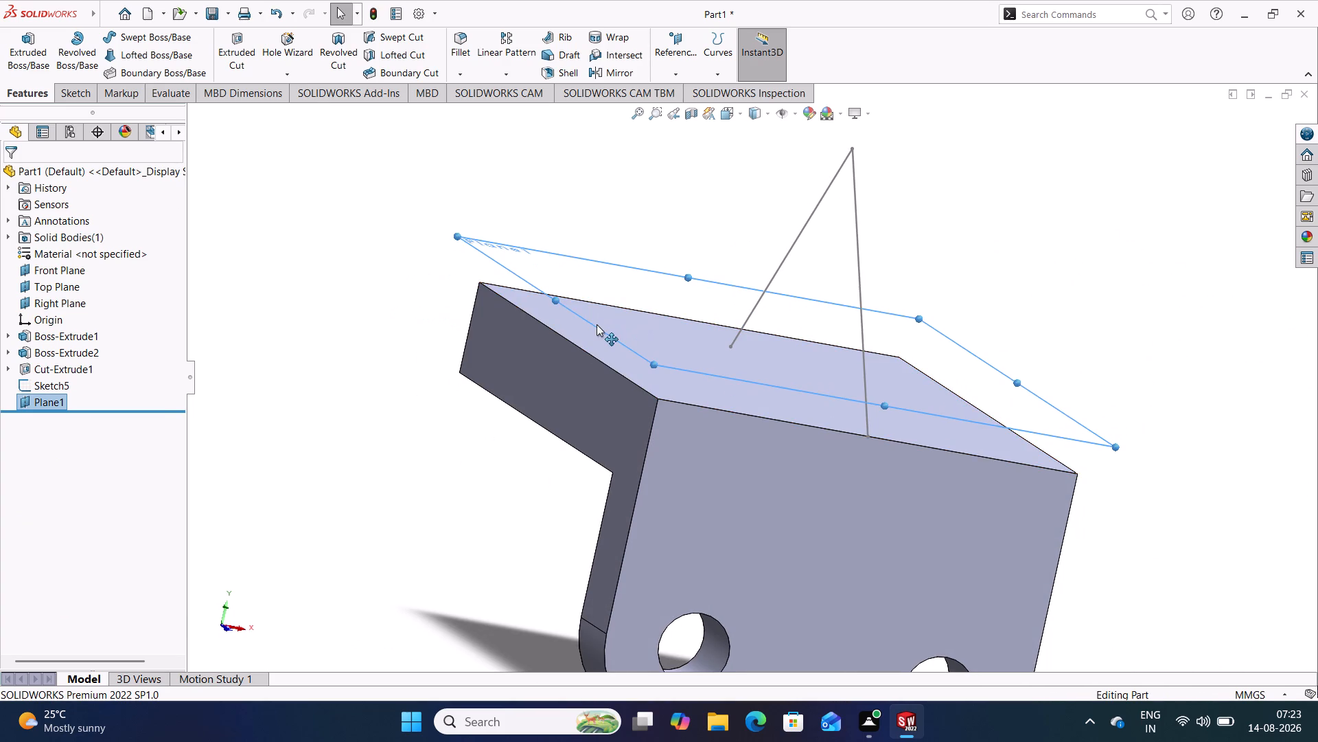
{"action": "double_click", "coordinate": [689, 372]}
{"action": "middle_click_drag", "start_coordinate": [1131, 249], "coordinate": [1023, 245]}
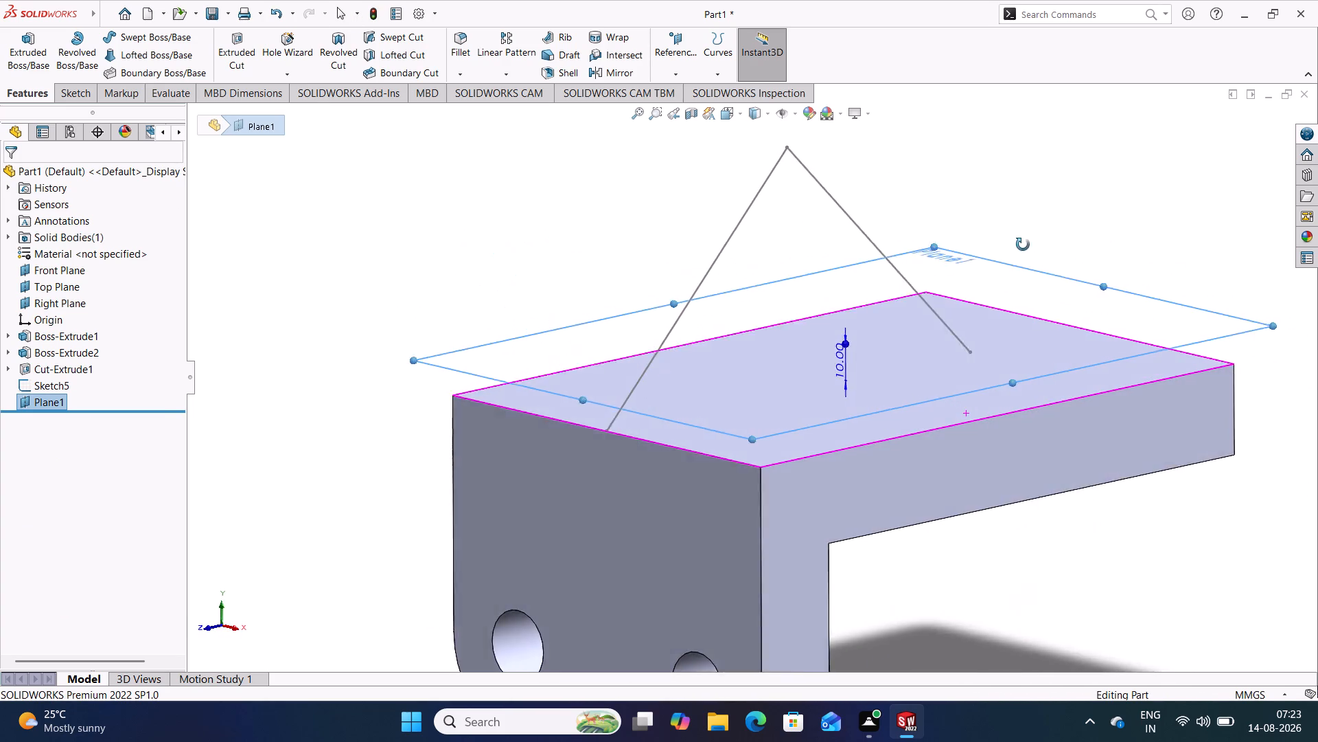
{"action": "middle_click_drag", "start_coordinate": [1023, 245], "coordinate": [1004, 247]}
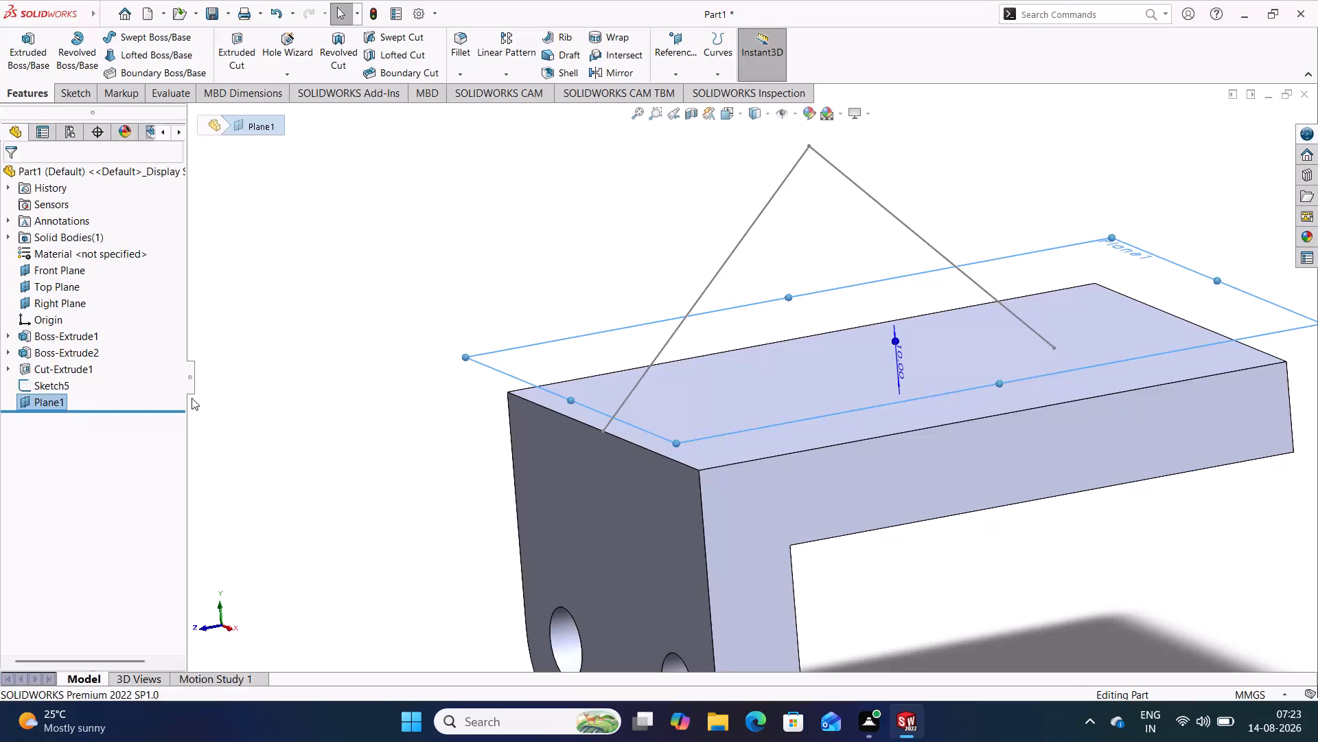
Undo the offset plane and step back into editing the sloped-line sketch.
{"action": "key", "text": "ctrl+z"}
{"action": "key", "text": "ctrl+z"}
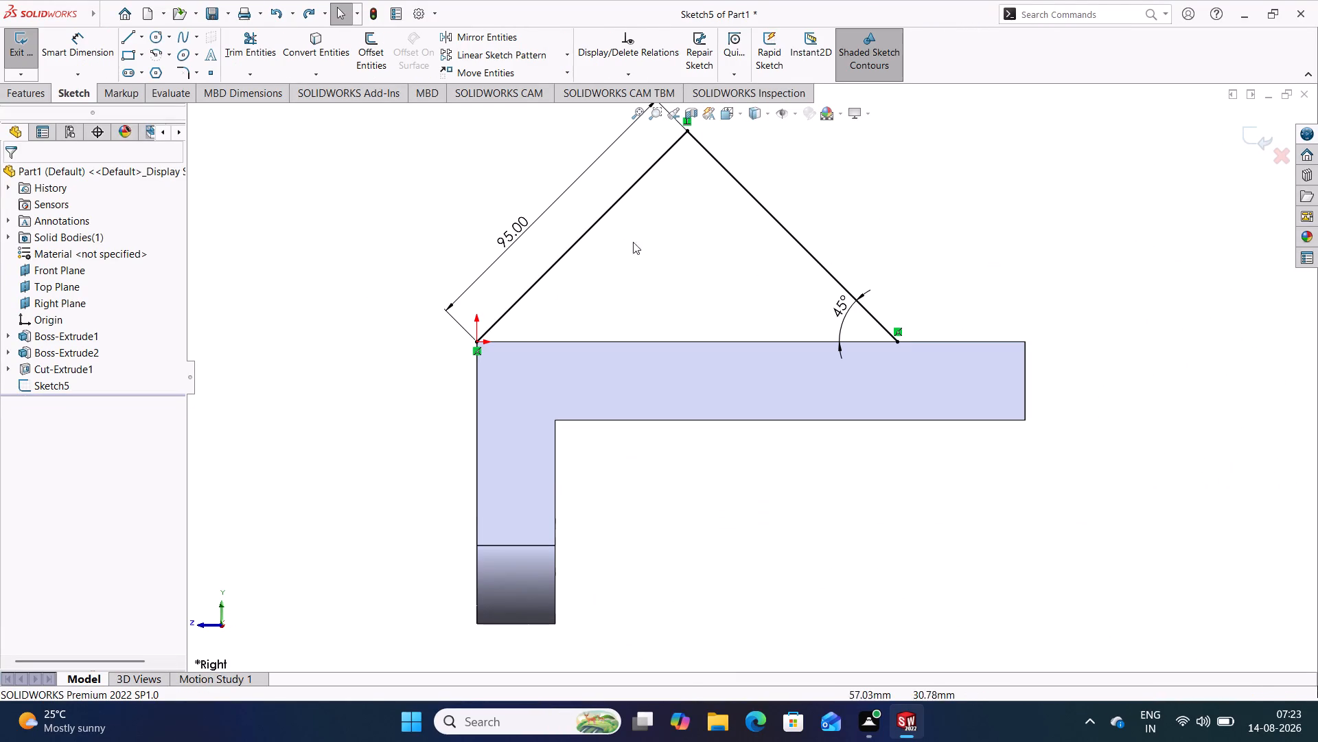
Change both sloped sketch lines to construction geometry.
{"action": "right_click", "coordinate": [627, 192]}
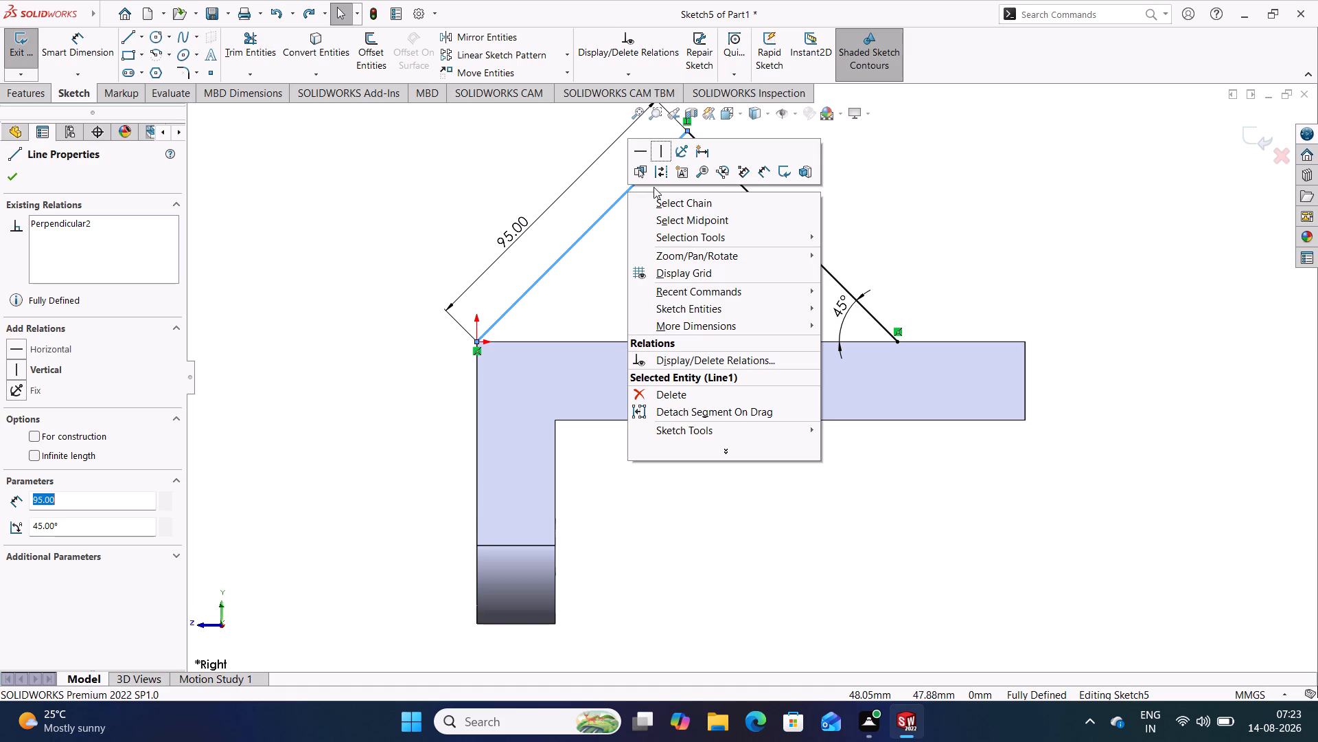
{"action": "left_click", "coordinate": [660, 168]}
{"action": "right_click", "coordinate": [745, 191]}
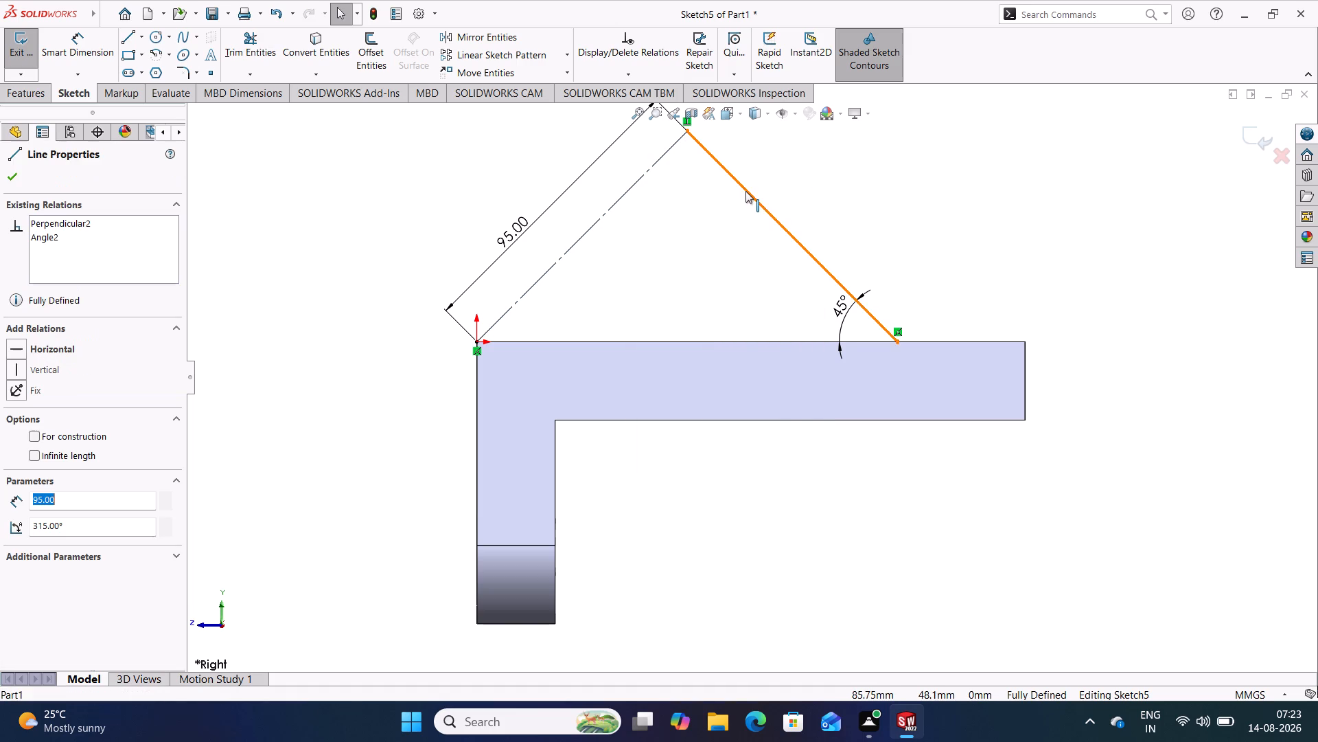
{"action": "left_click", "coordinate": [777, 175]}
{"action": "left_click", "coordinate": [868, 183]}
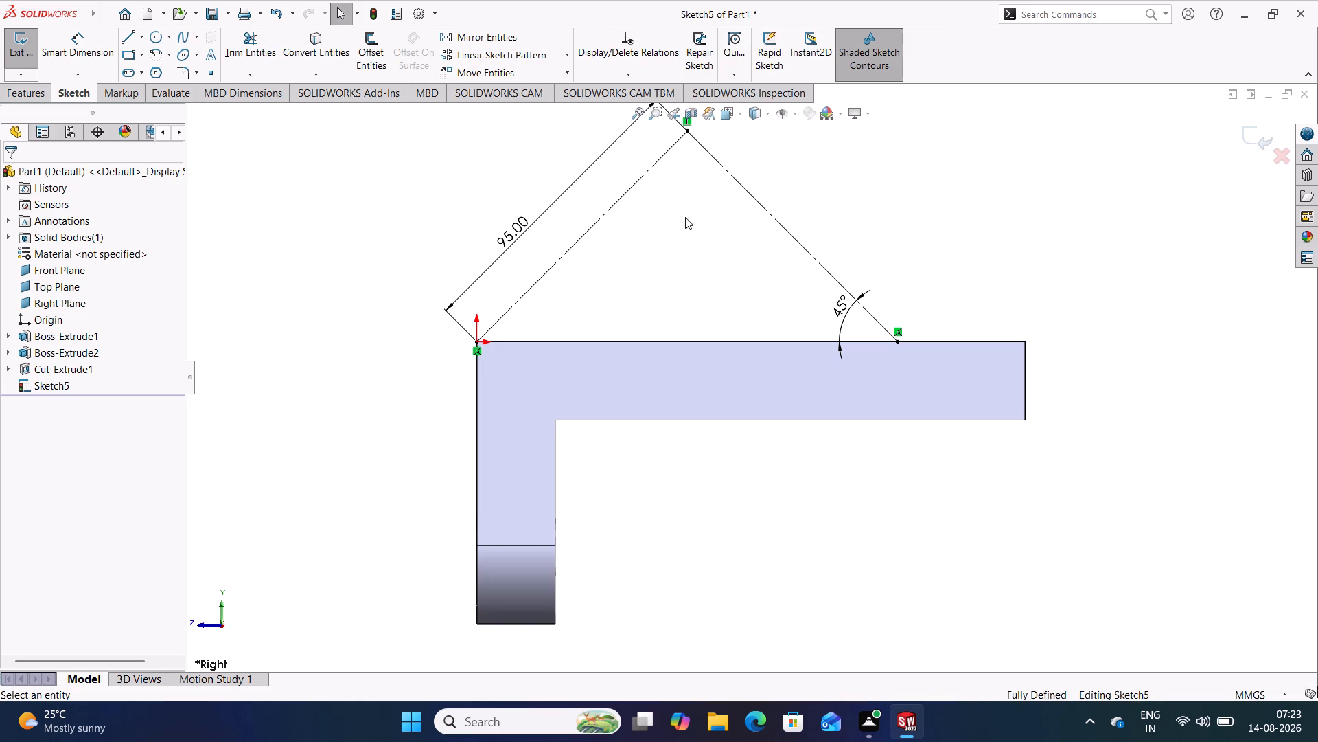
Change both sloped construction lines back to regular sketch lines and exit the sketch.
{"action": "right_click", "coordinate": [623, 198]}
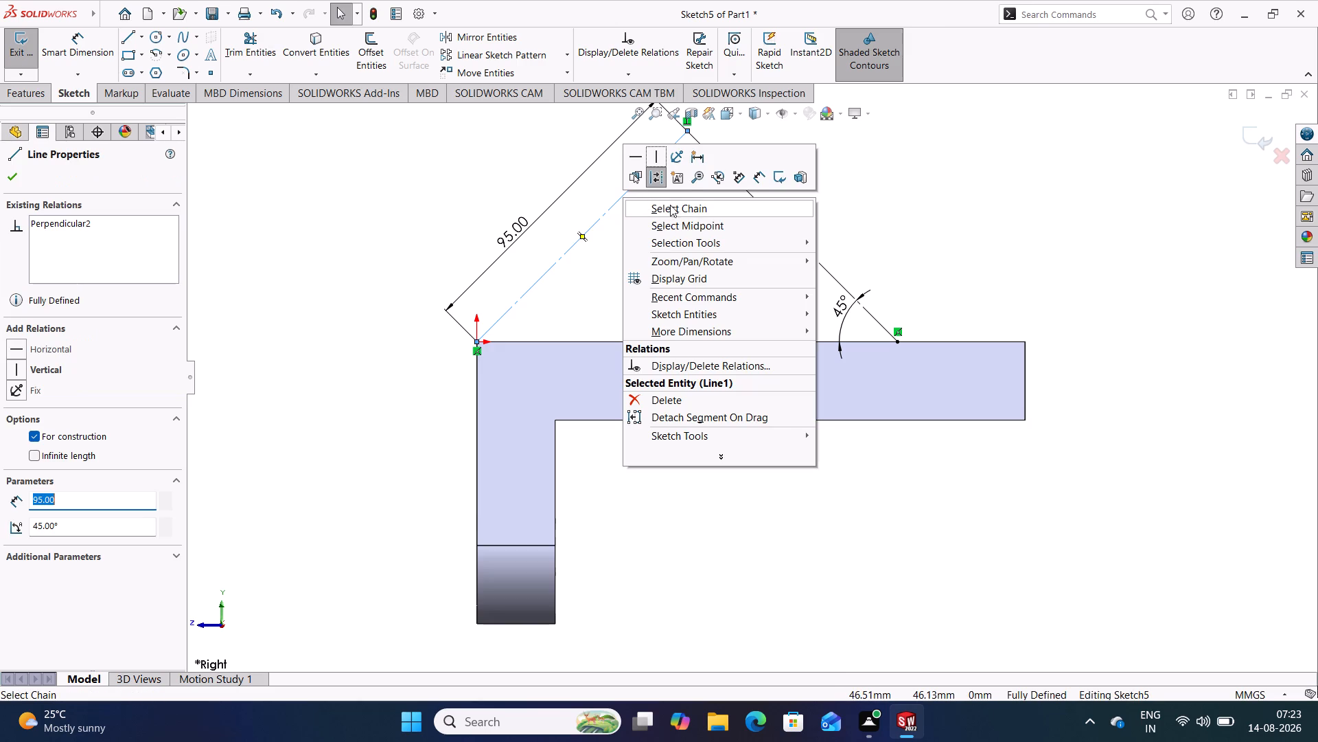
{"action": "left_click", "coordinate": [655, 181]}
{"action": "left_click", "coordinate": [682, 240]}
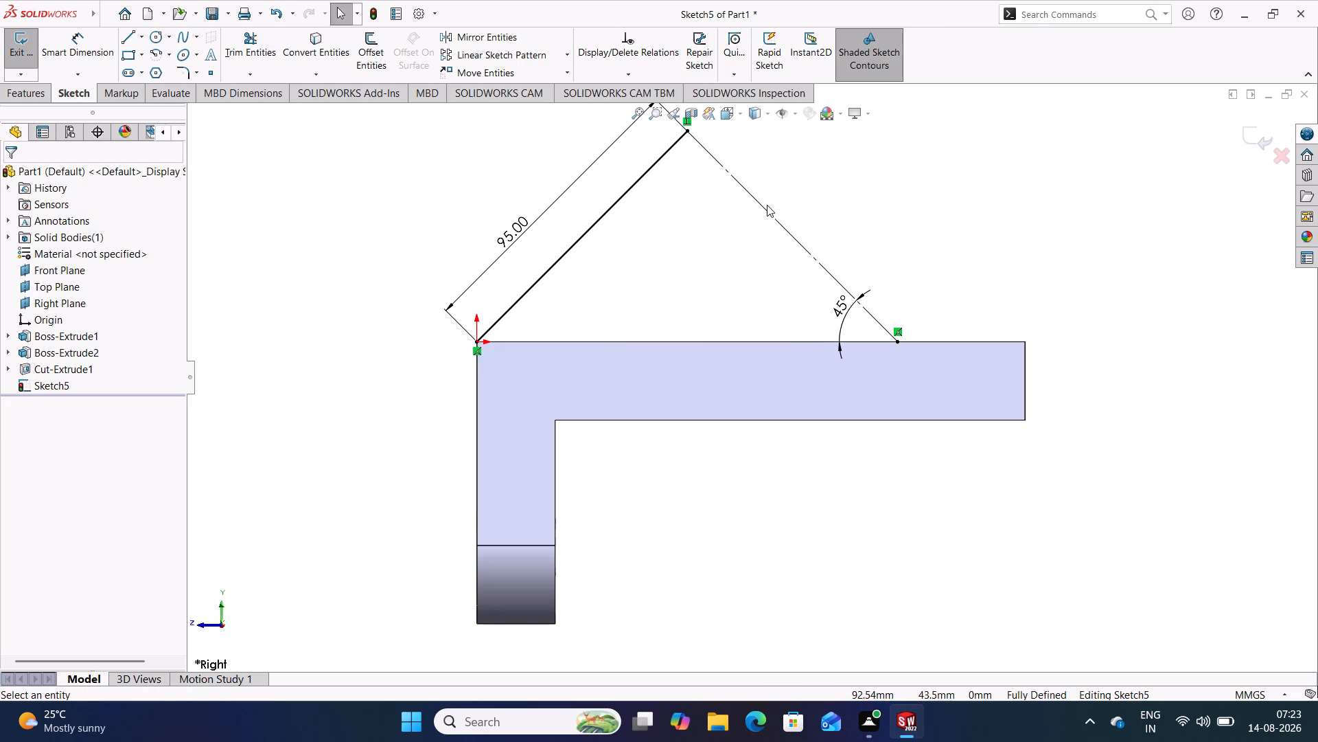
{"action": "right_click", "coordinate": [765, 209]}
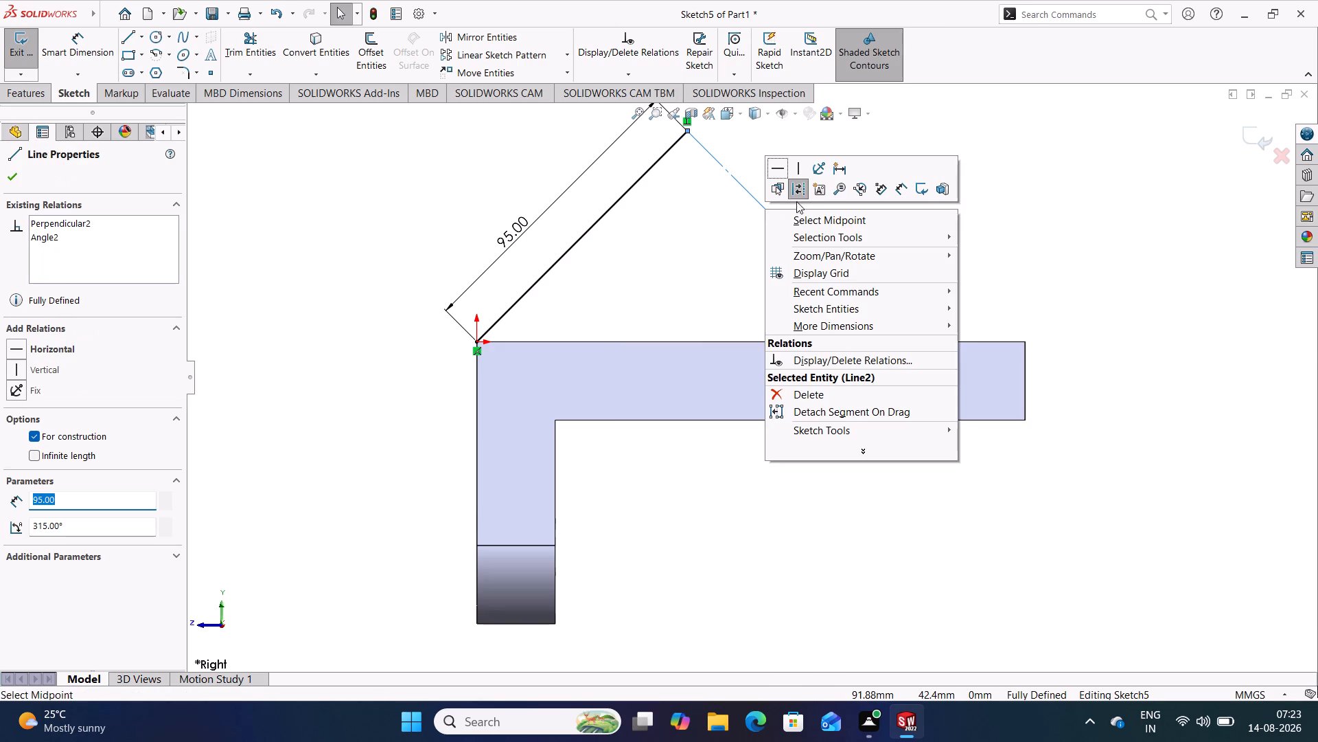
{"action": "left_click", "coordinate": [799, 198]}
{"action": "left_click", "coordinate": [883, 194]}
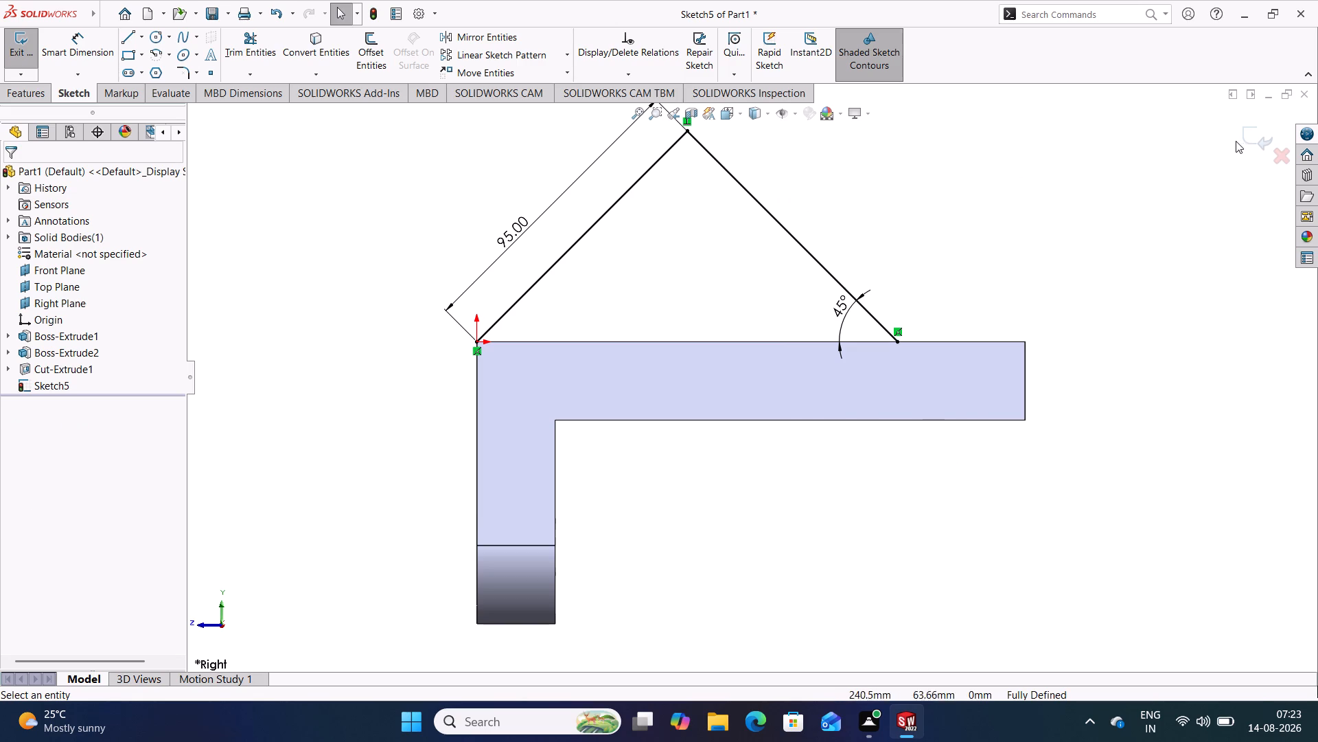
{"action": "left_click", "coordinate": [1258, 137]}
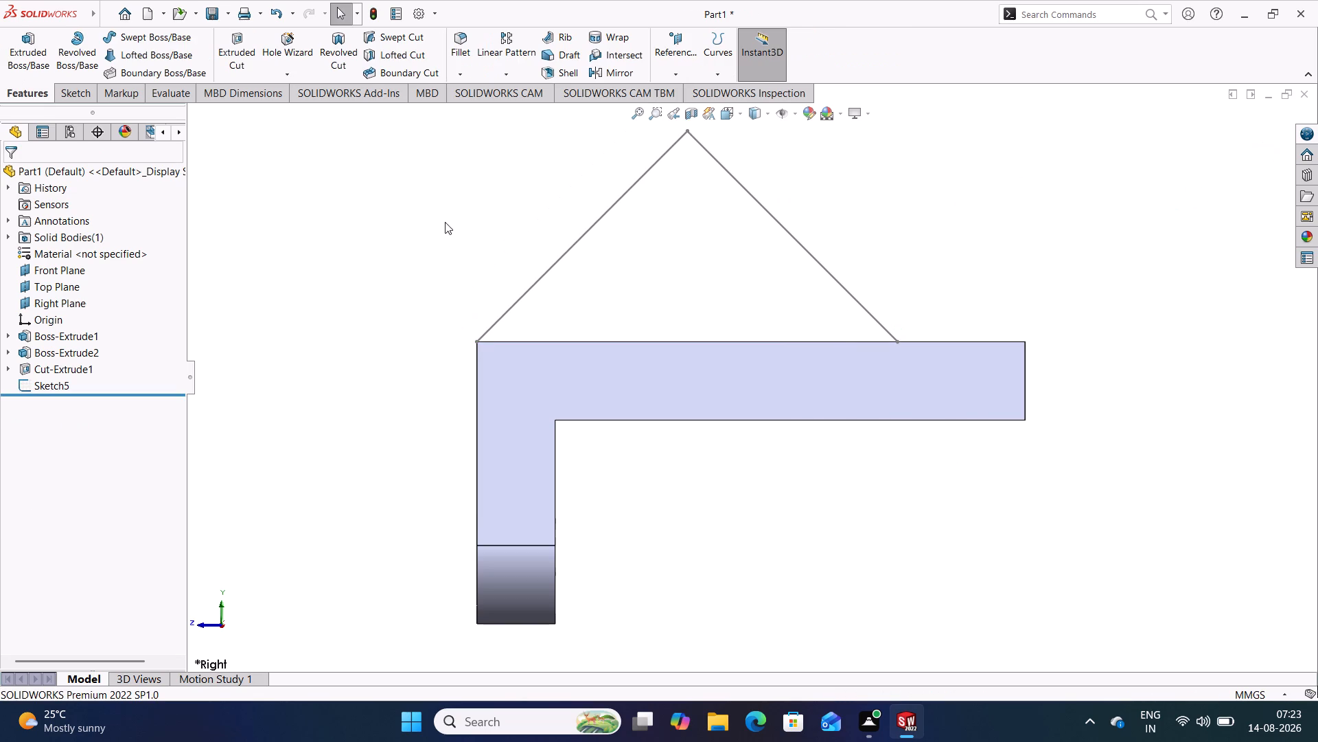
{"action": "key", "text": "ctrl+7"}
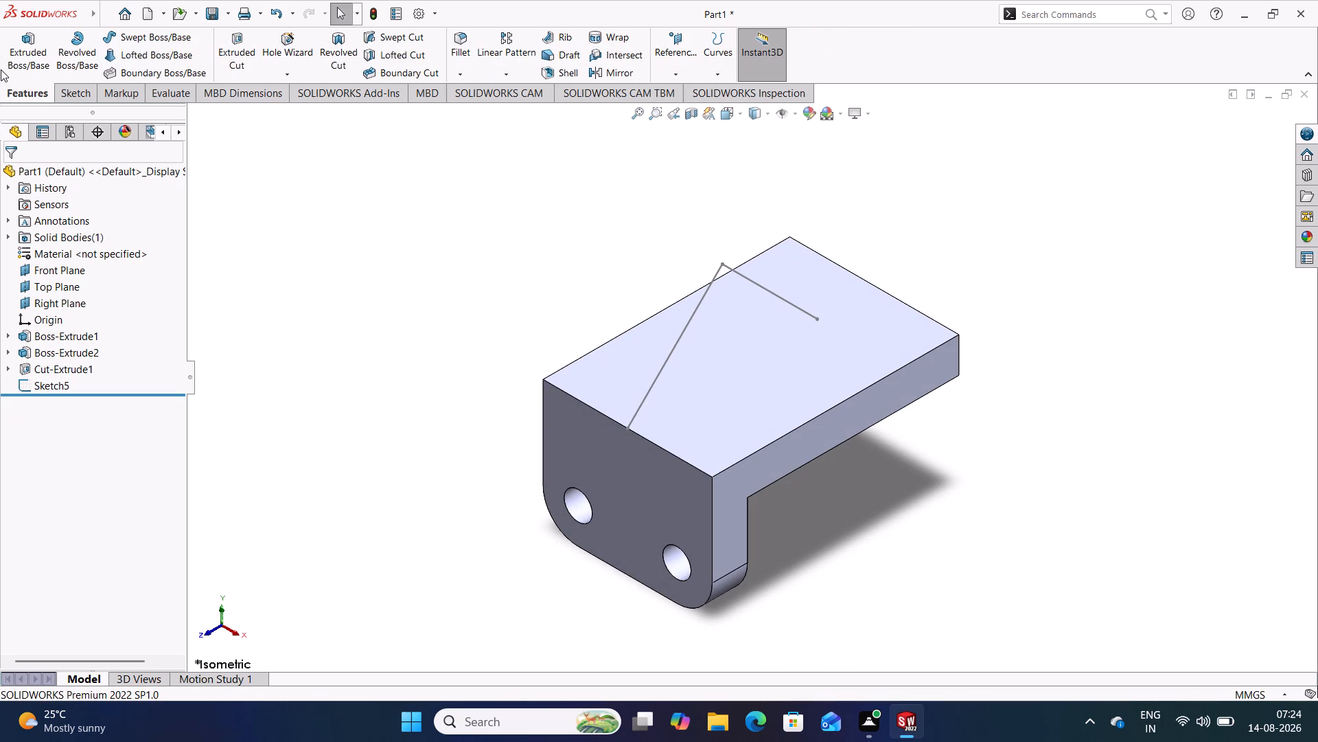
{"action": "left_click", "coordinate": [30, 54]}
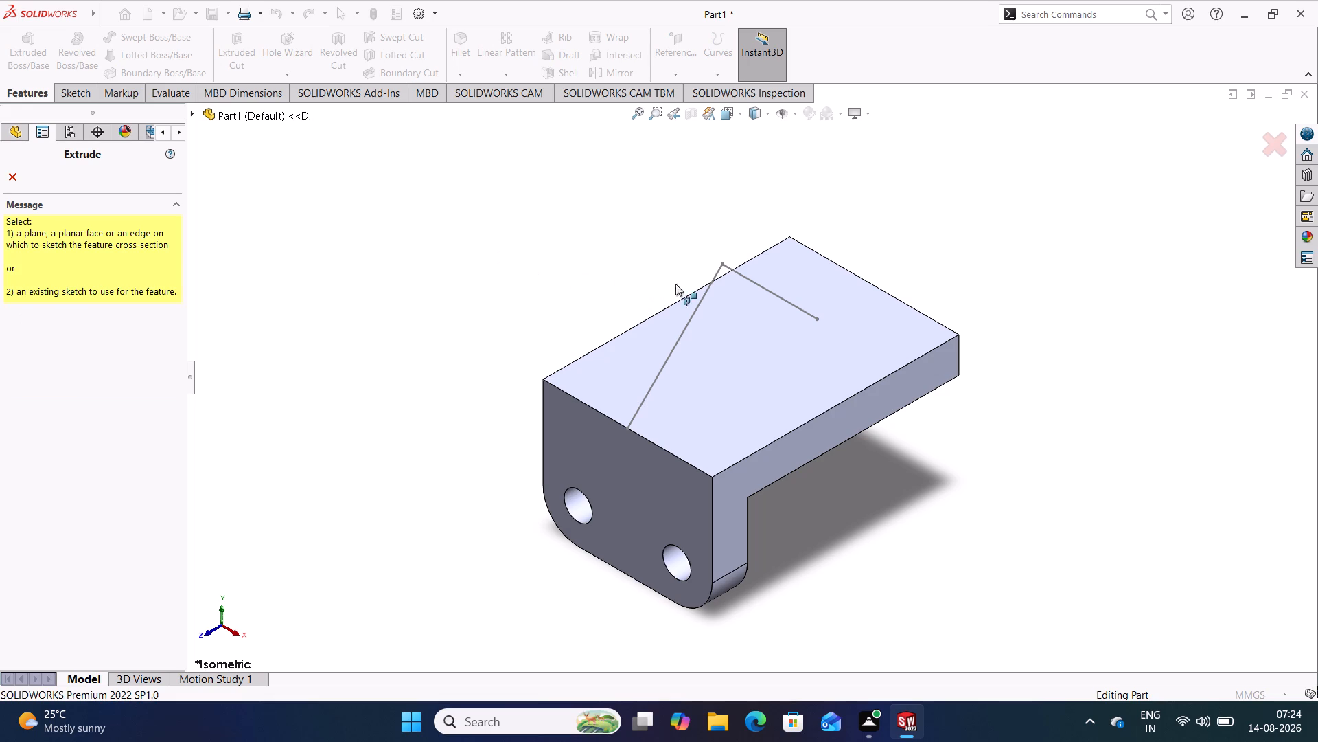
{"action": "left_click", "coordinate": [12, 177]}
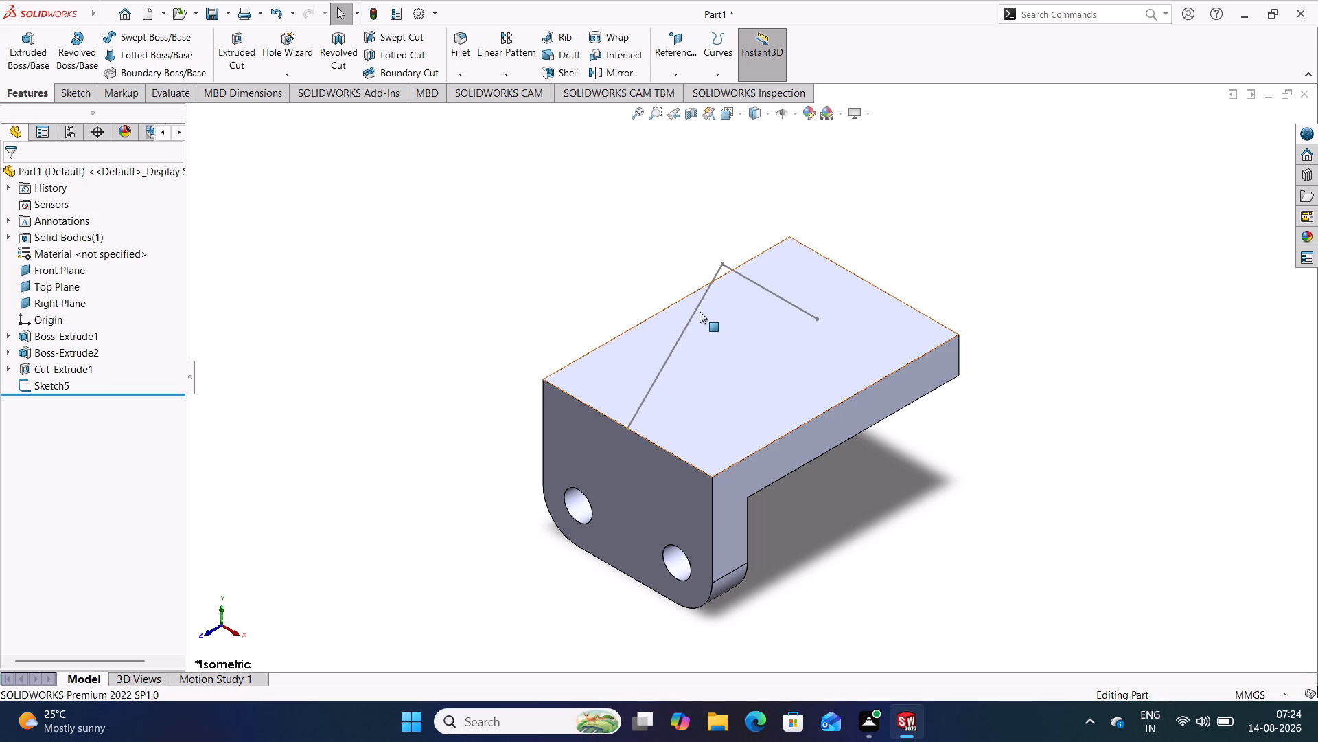
Reopen the sloped-line sketch and convert the flange's top edge into a sketch line closing the triangle's base.
{"action": "double_click", "coordinate": [699, 304]}
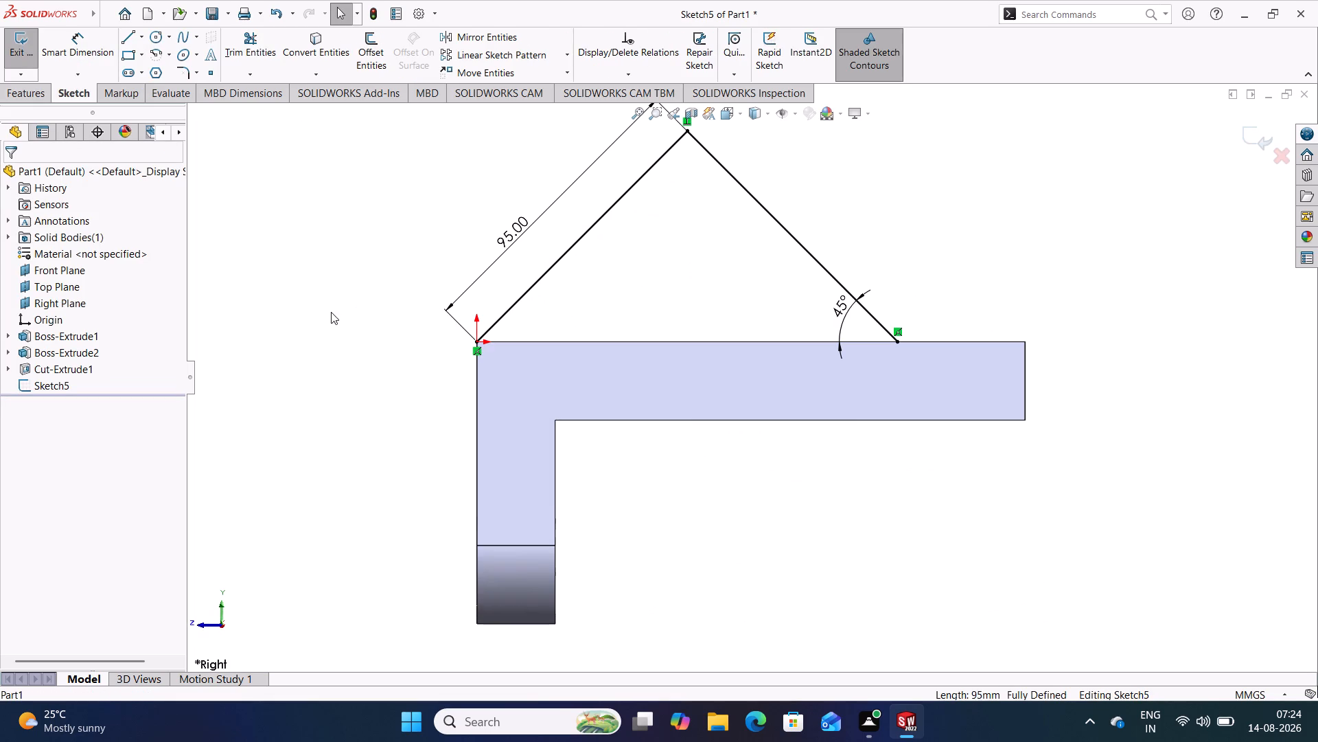
{"action": "left_click", "coordinate": [640, 341]}
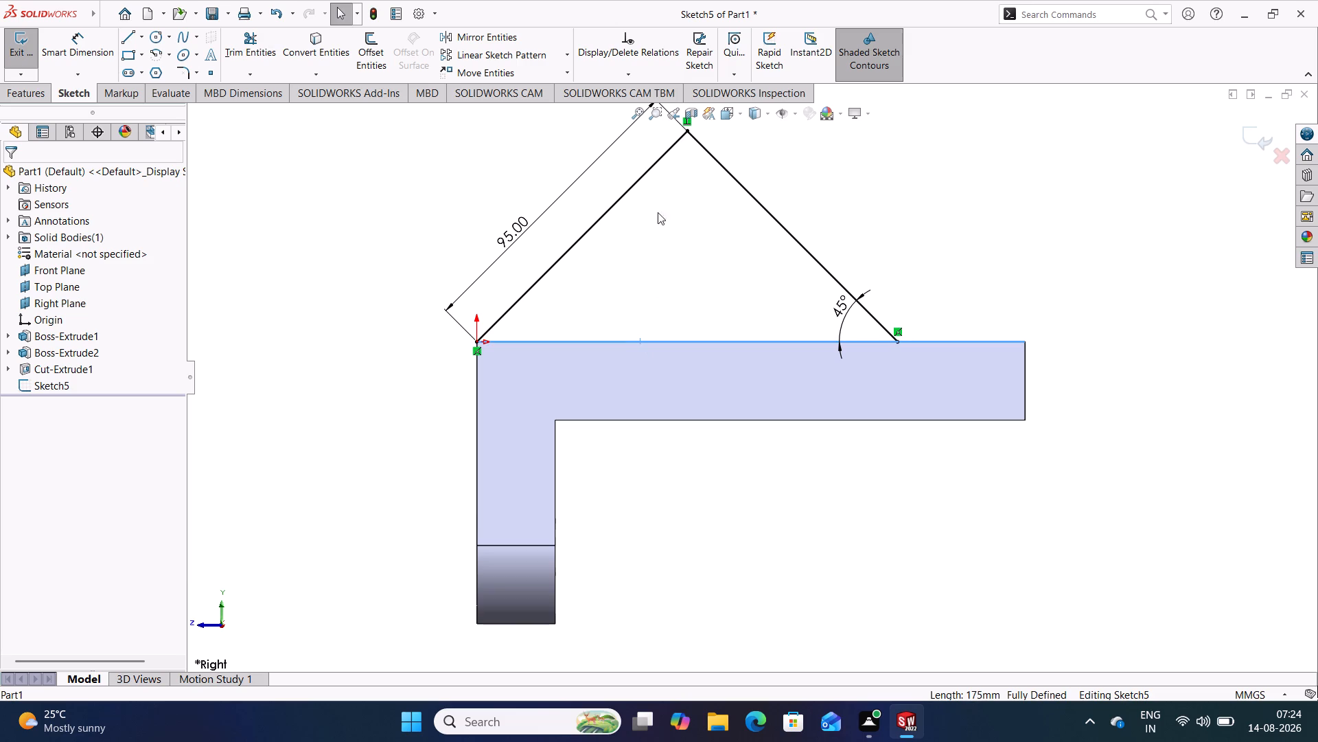
{"action": "left_click", "coordinate": [332, 50]}
{"action": "left_click", "coordinate": [943, 219]}
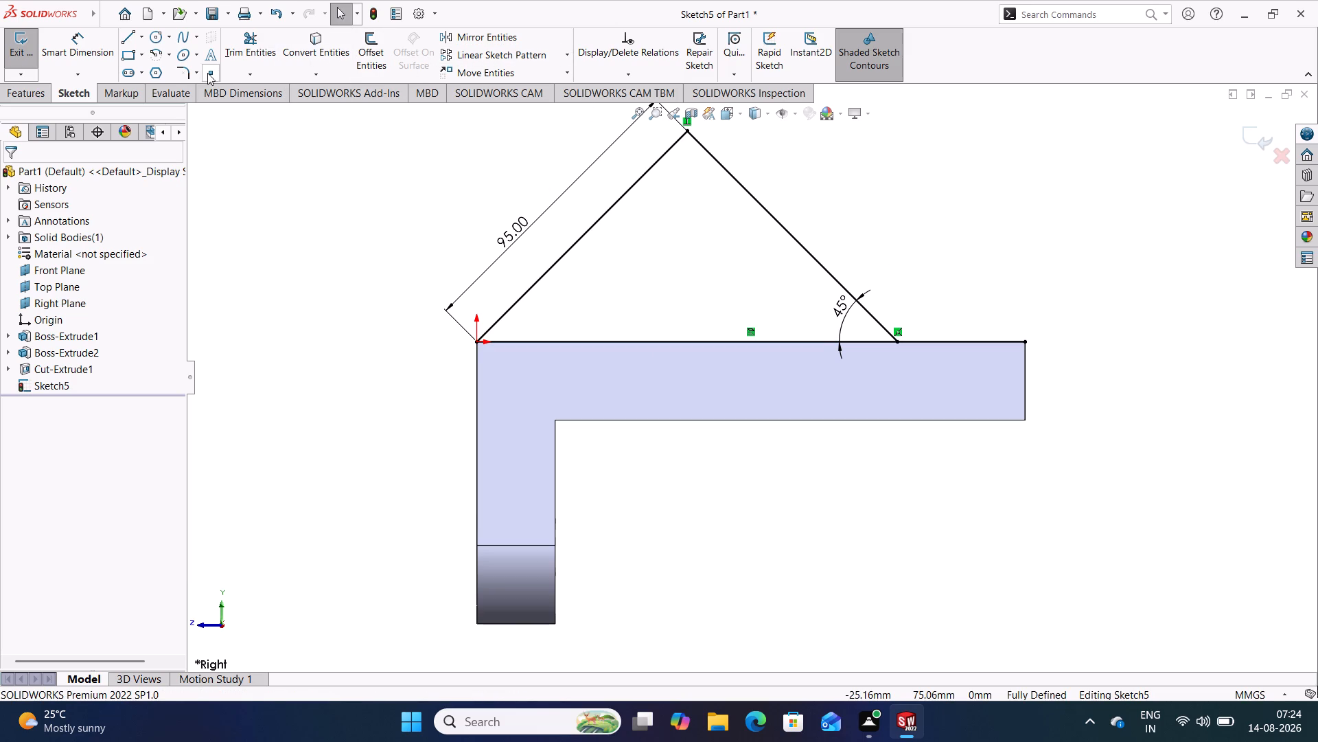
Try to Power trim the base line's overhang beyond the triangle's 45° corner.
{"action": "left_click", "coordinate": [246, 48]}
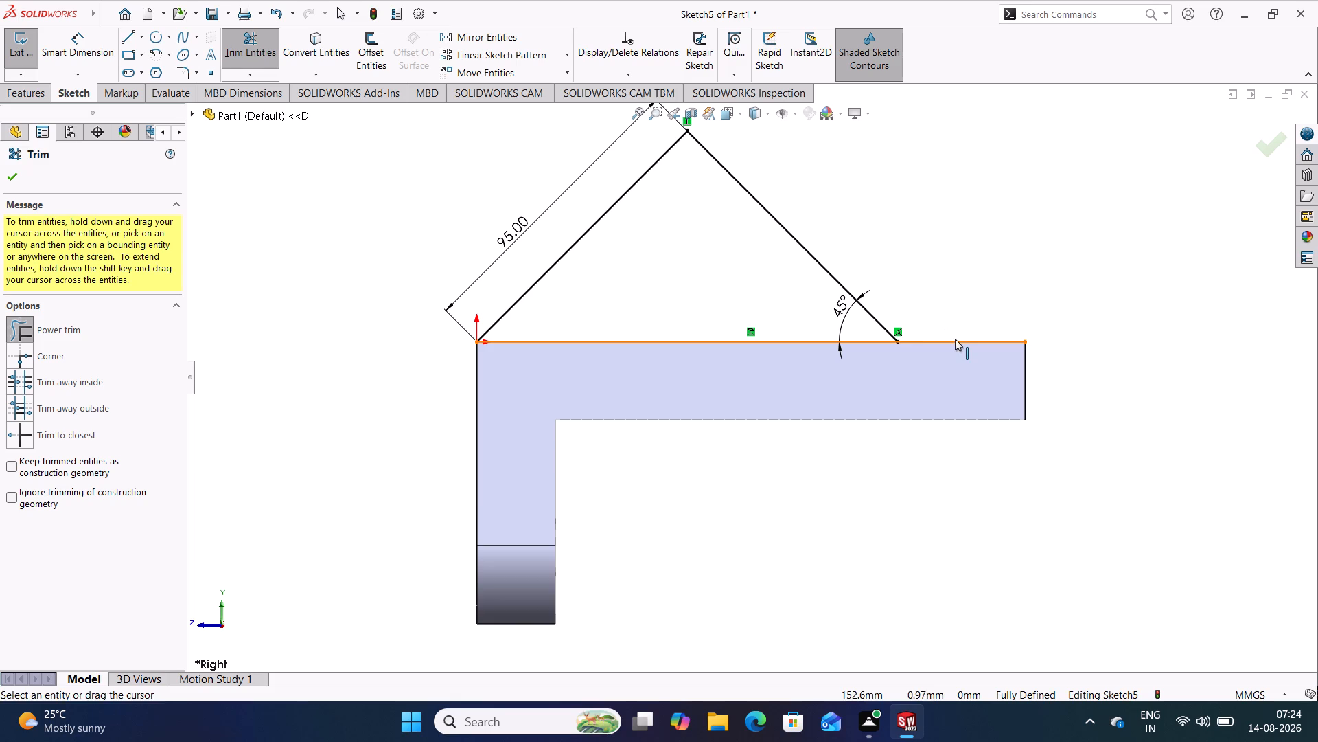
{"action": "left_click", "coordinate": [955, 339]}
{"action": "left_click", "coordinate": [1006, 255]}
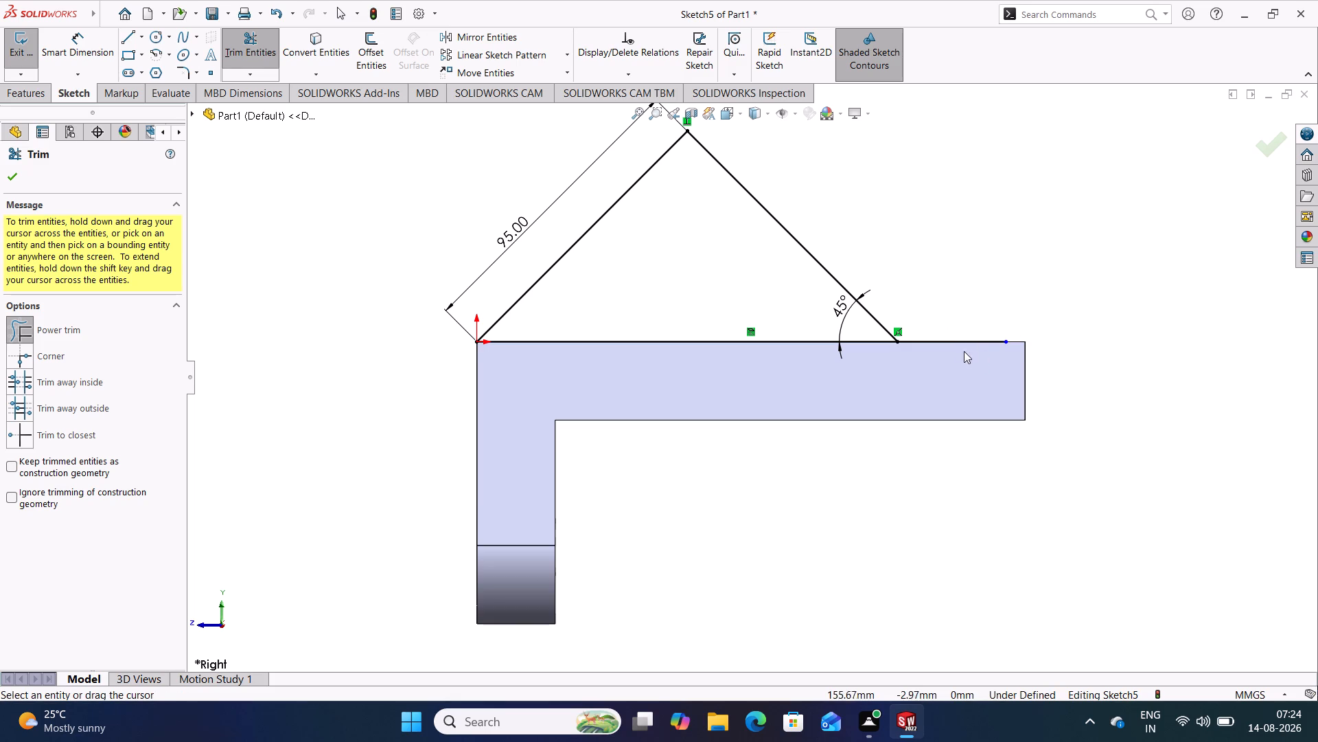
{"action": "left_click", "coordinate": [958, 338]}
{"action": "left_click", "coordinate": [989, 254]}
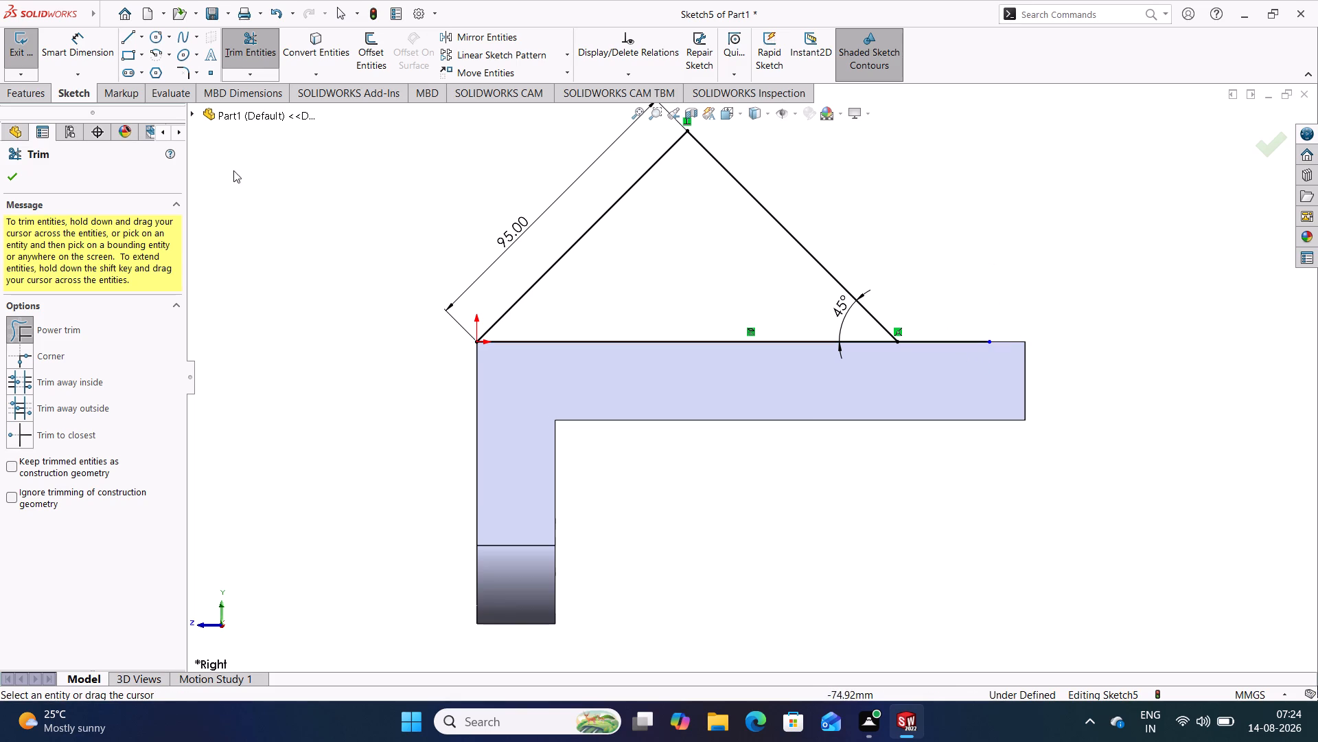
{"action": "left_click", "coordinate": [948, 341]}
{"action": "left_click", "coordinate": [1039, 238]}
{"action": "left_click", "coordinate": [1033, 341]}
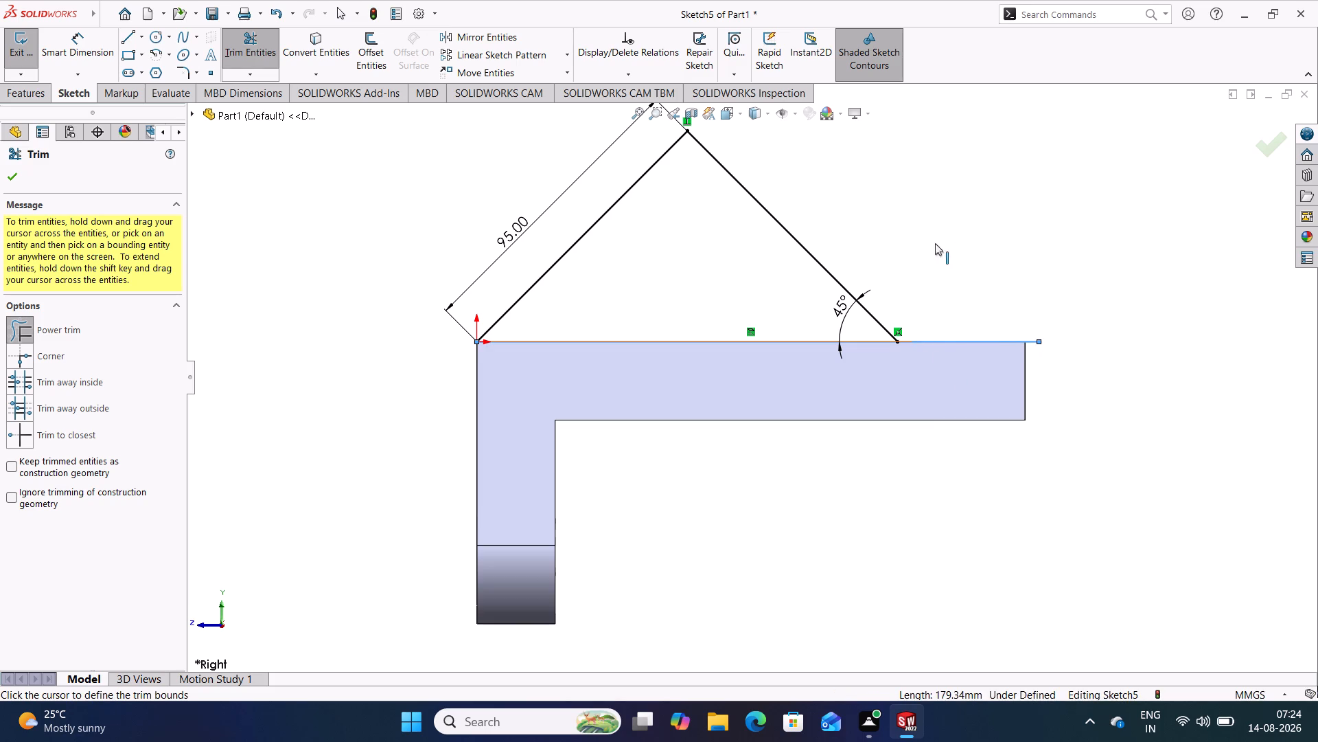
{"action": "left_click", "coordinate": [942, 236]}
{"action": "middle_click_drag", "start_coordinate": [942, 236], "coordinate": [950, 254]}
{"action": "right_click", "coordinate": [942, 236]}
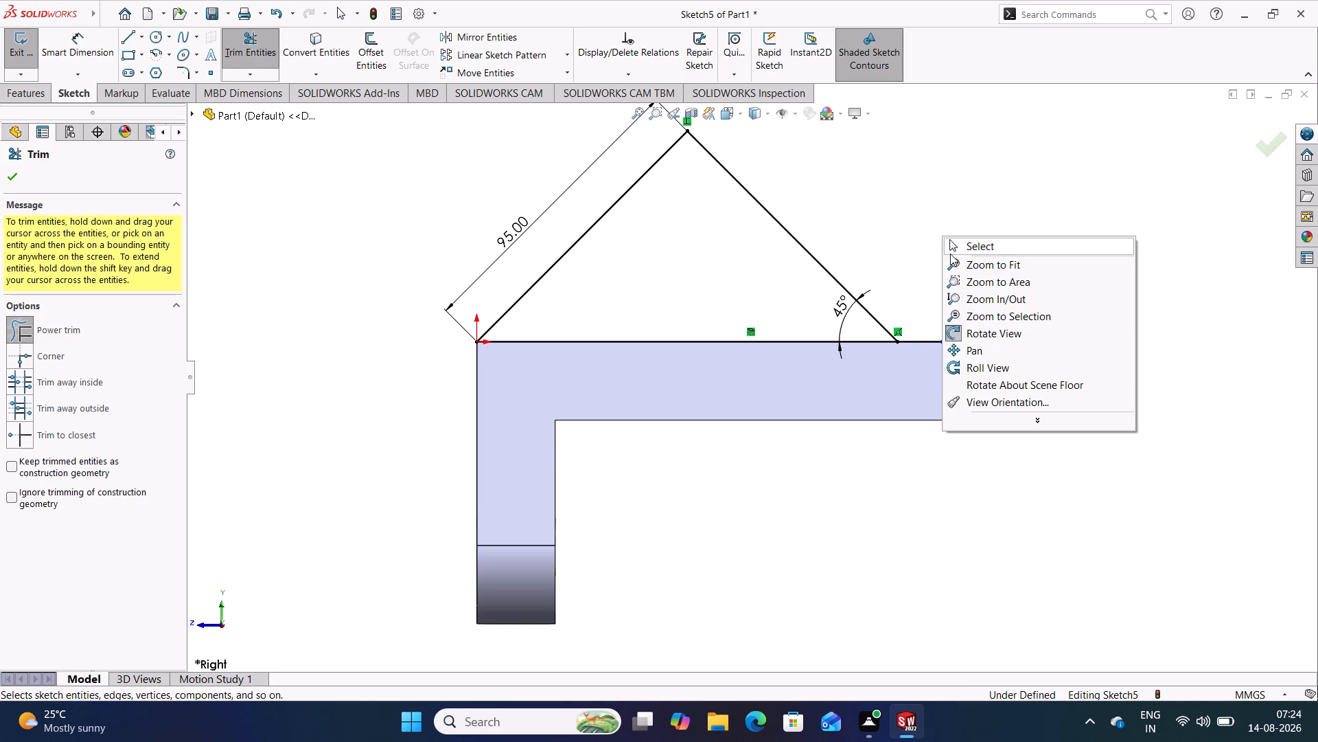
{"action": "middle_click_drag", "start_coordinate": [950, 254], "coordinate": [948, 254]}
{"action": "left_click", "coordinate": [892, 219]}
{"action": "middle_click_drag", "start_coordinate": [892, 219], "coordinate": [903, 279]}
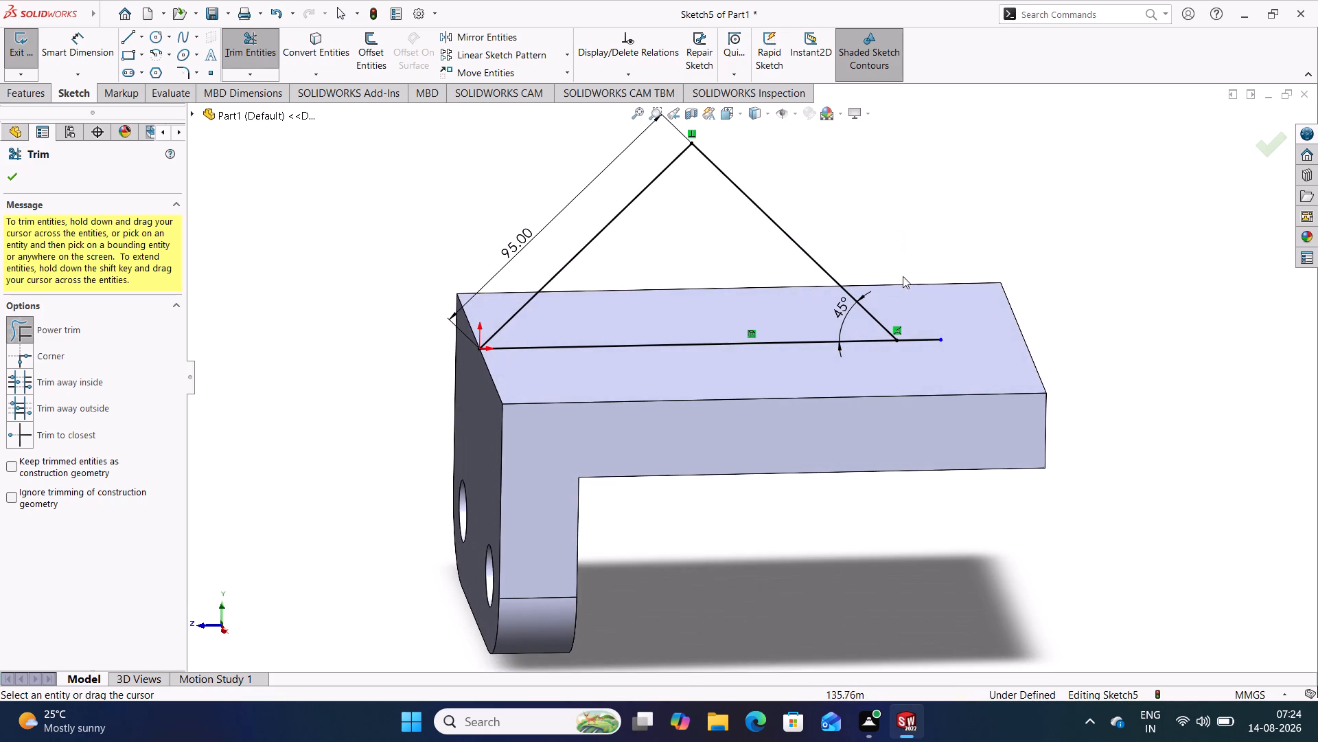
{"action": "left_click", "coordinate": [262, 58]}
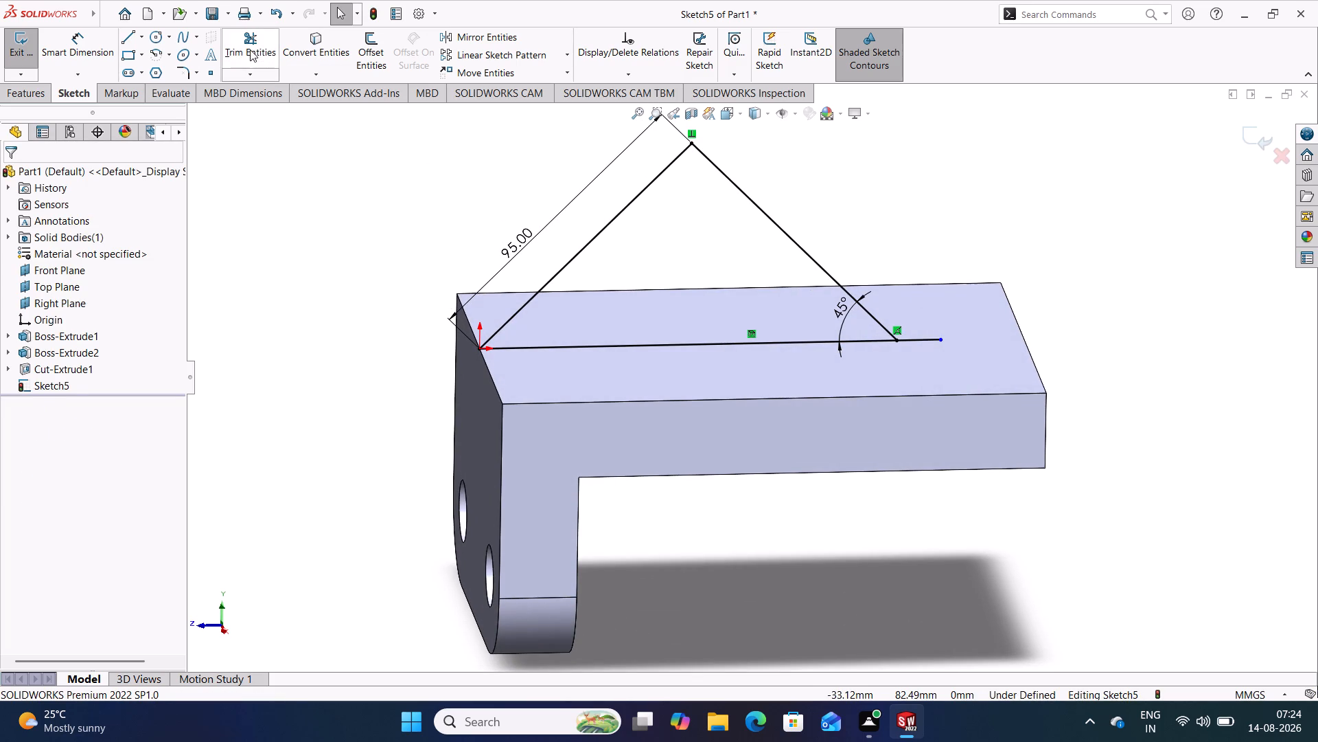
Trim the base line's overhang beyond the triangle's 45° corner using the Trim to closest option.
{"action": "left_click", "coordinate": [250, 48]}
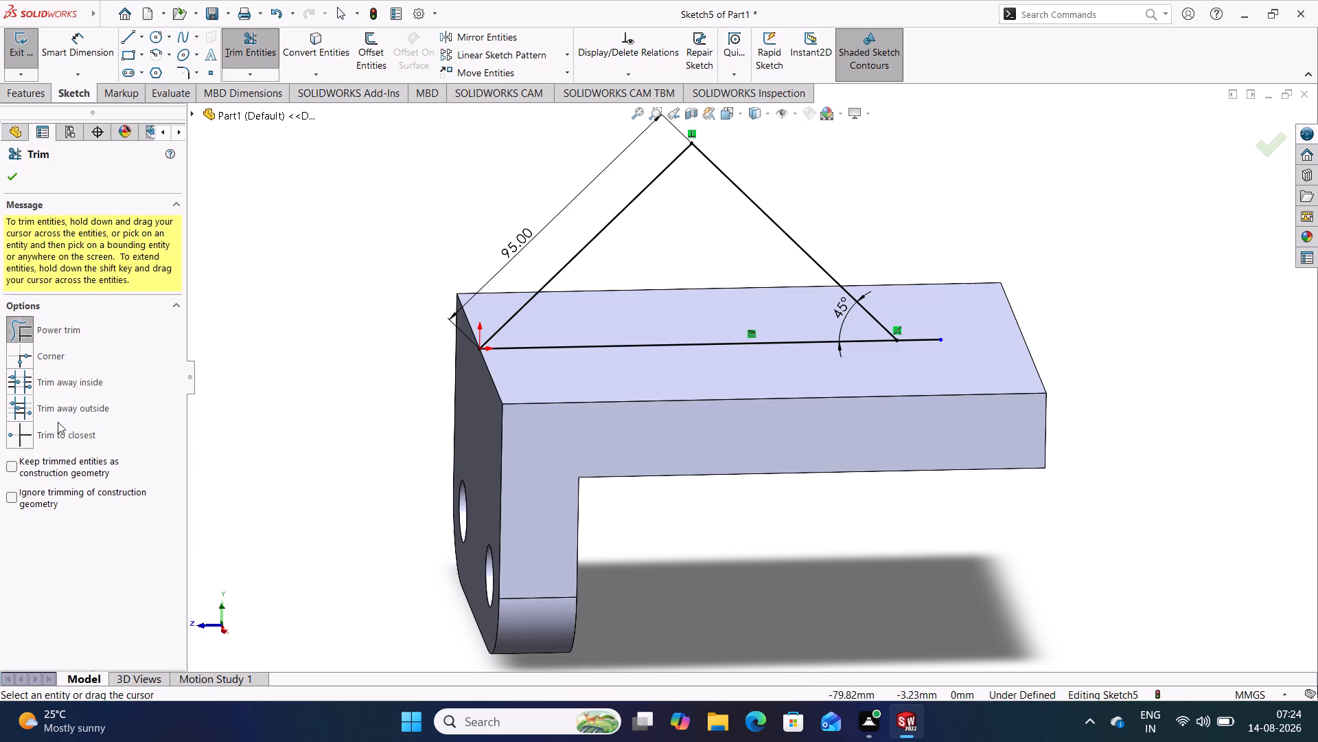
{"action": "left_click", "coordinate": [70, 432]}
{"action": "left_click", "coordinate": [934, 339]}
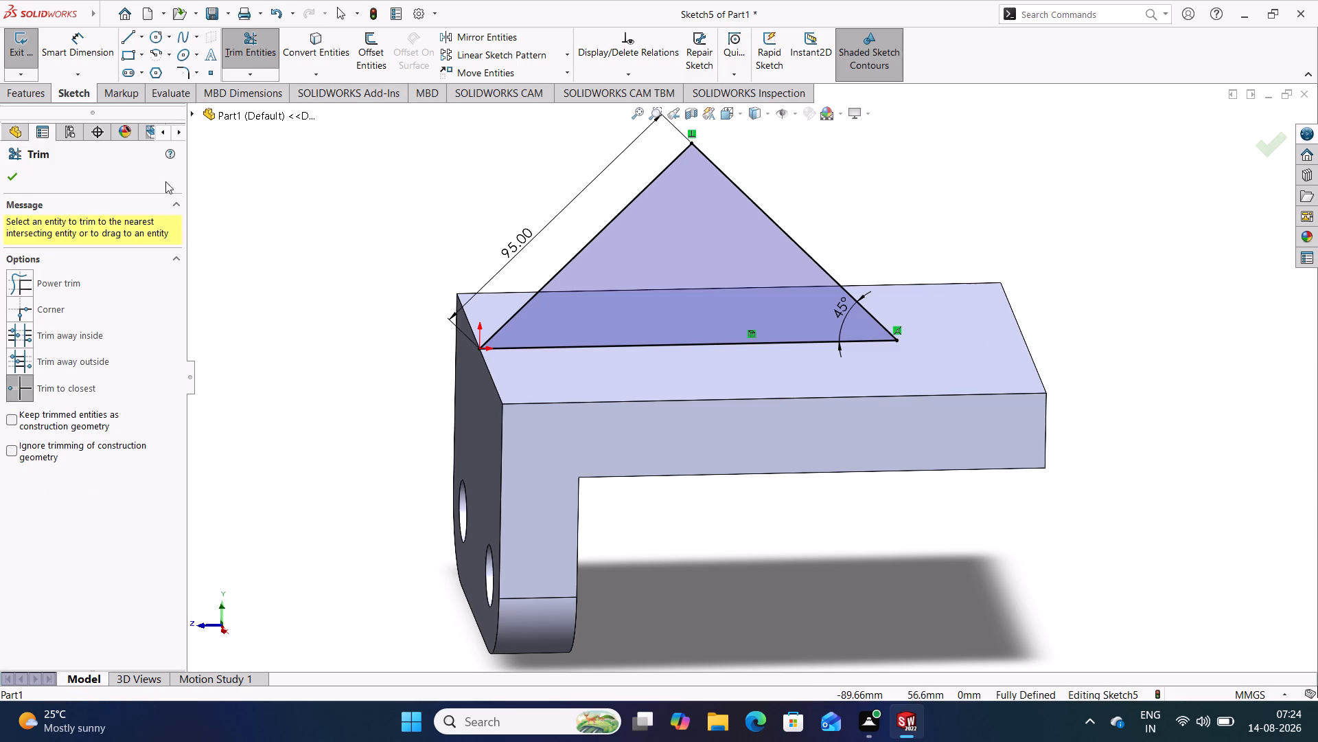
{"action": "left_click", "coordinate": [15, 181]}
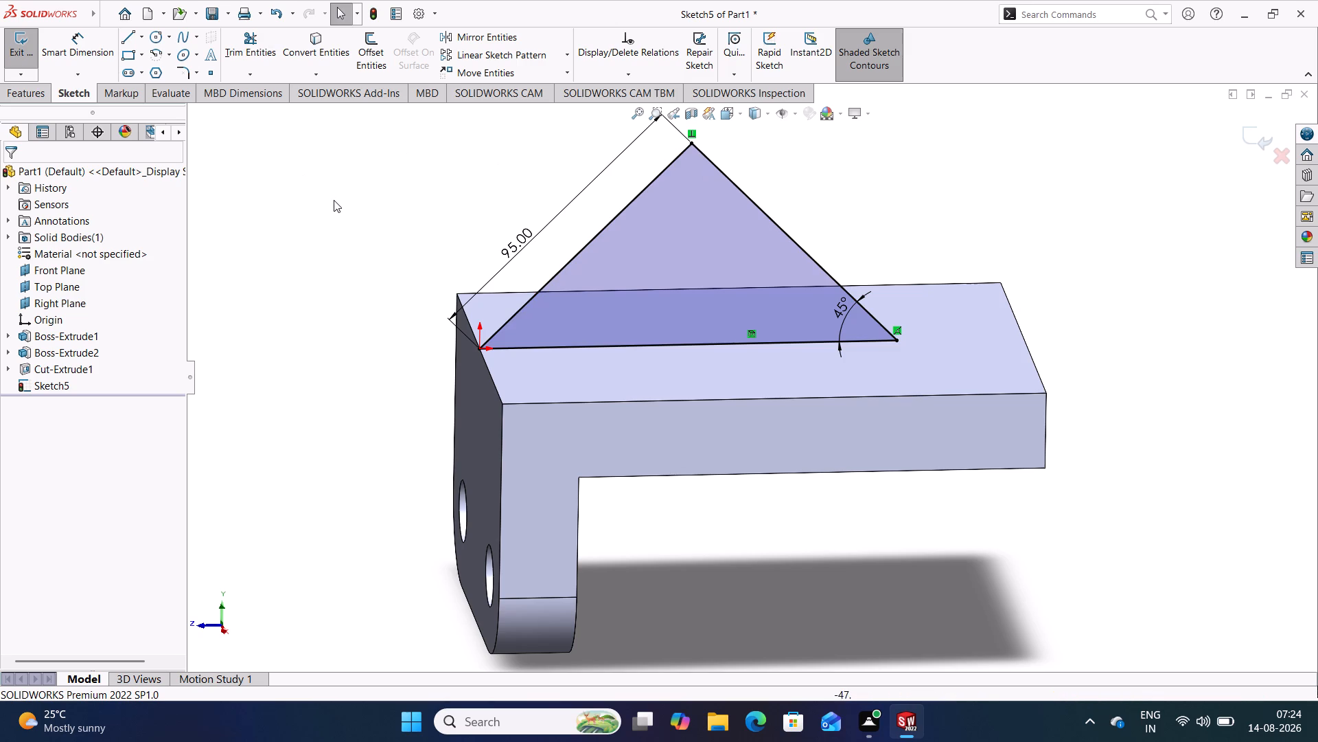
Extrude the closed triangle as a boss with a Mid Plane end condition, 120 mm deep, merged with the bracket.
{"action": "left_click", "coordinate": [30, 92]}
{"action": "left_click", "coordinate": [36, 53]}
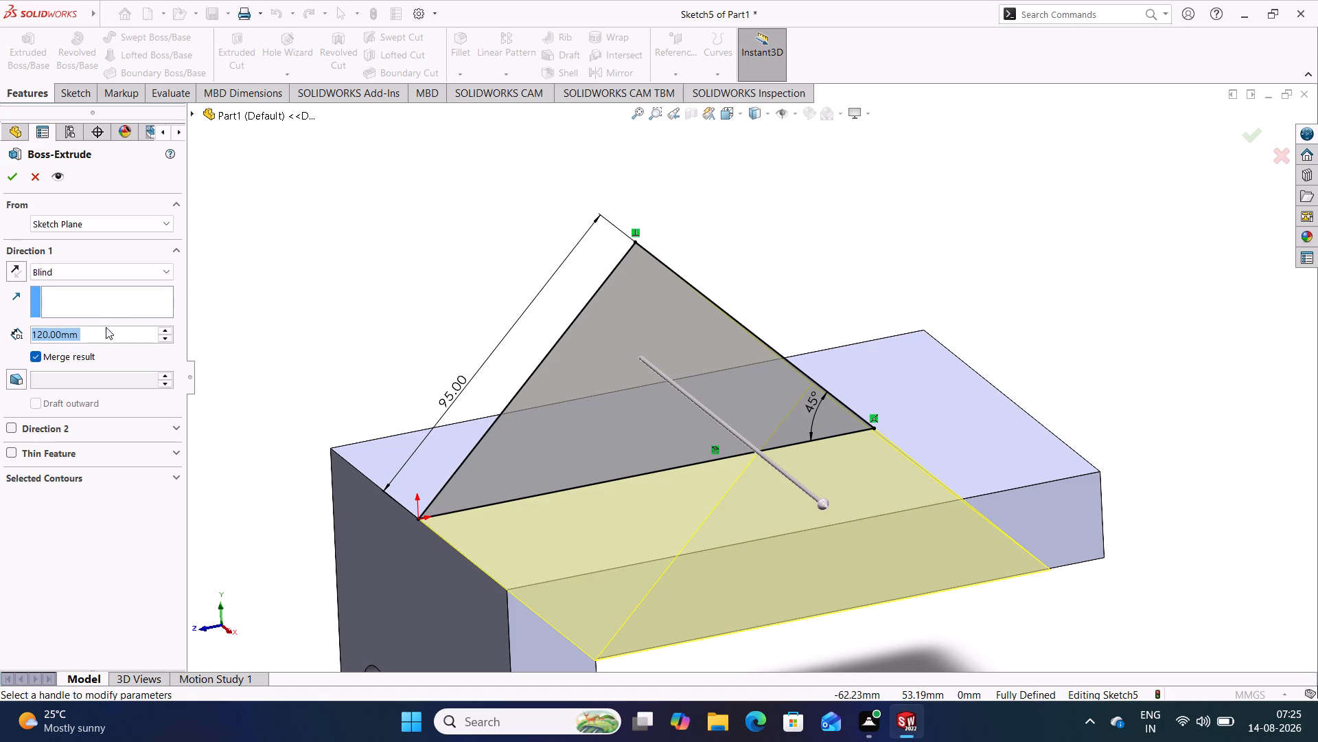
{"action": "left_click", "coordinate": [117, 268]}
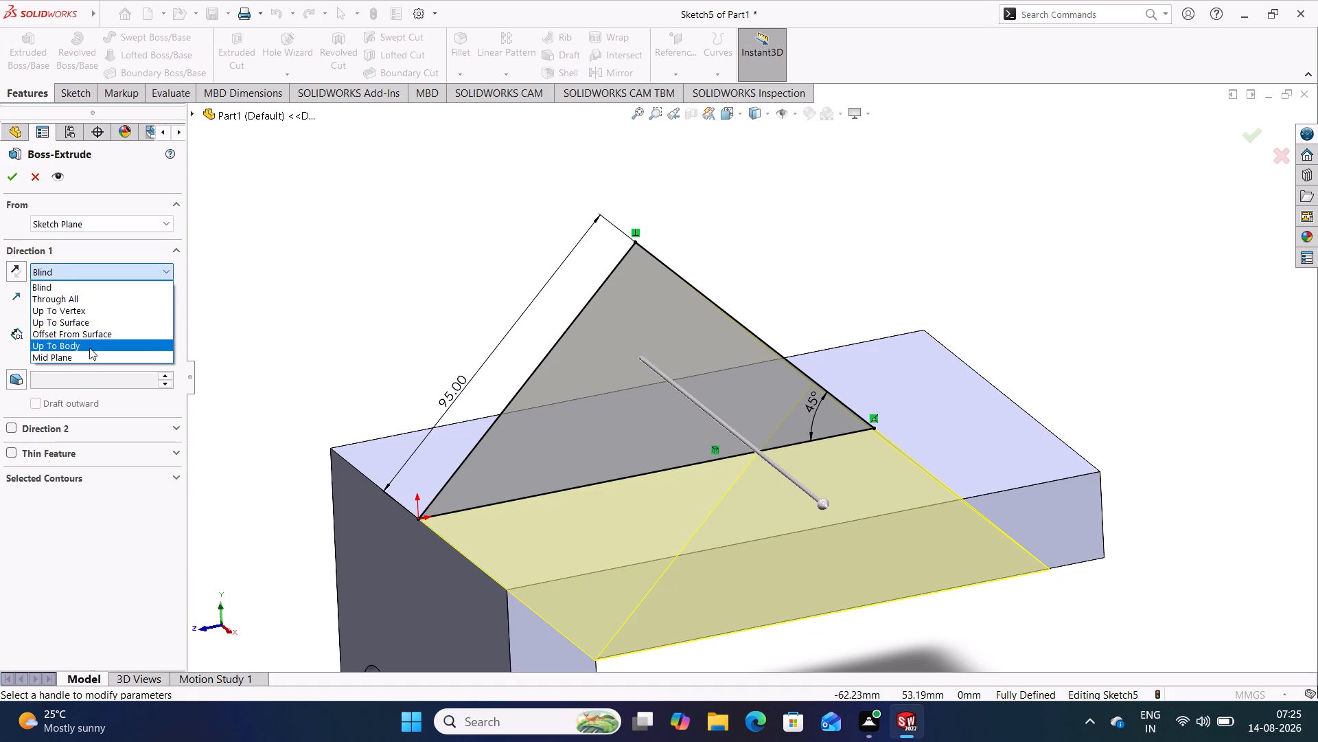
{"action": "left_click", "coordinate": [89, 357]}
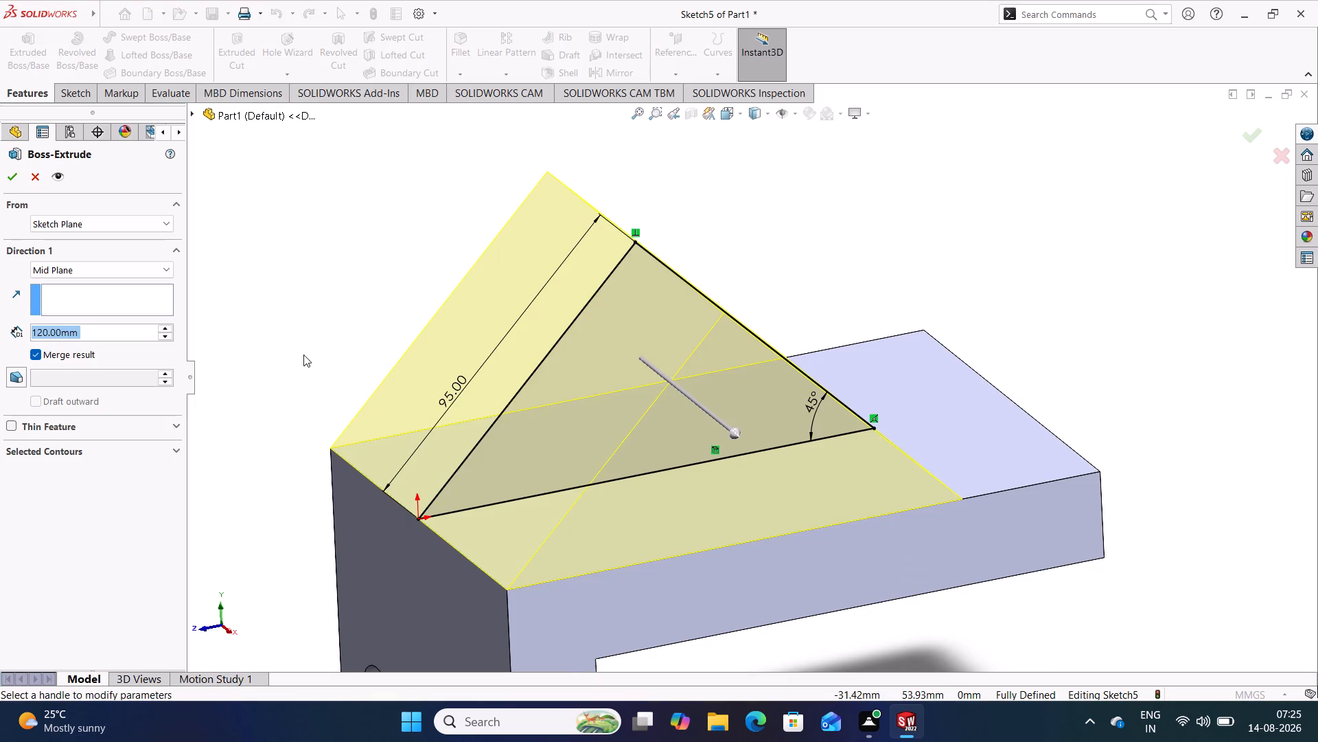
{"action": "scroll", "coordinate": [303, 355], "scroll_direction": "down", "scroll_amount": 1}
{"action": "scroll", "coordinate": [347, 398], "scroll_direction": "up", "scroll_amount": 3}
{"action": "middle_click_drag", "start_coordinate": [364, 423], "coordinate": [325, 381]}
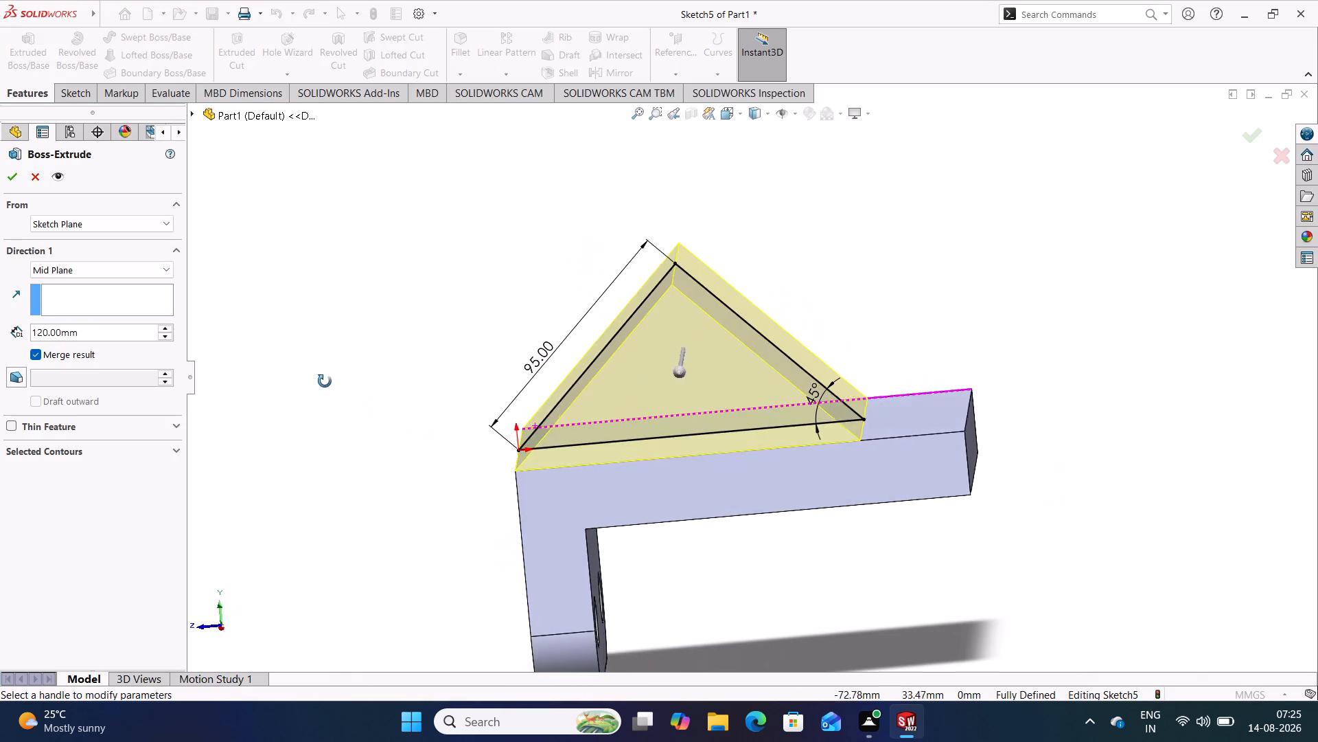
{"action": "middle_click_drag", "start_coordinate": [325, 381], "coordinate": [351, 392]}
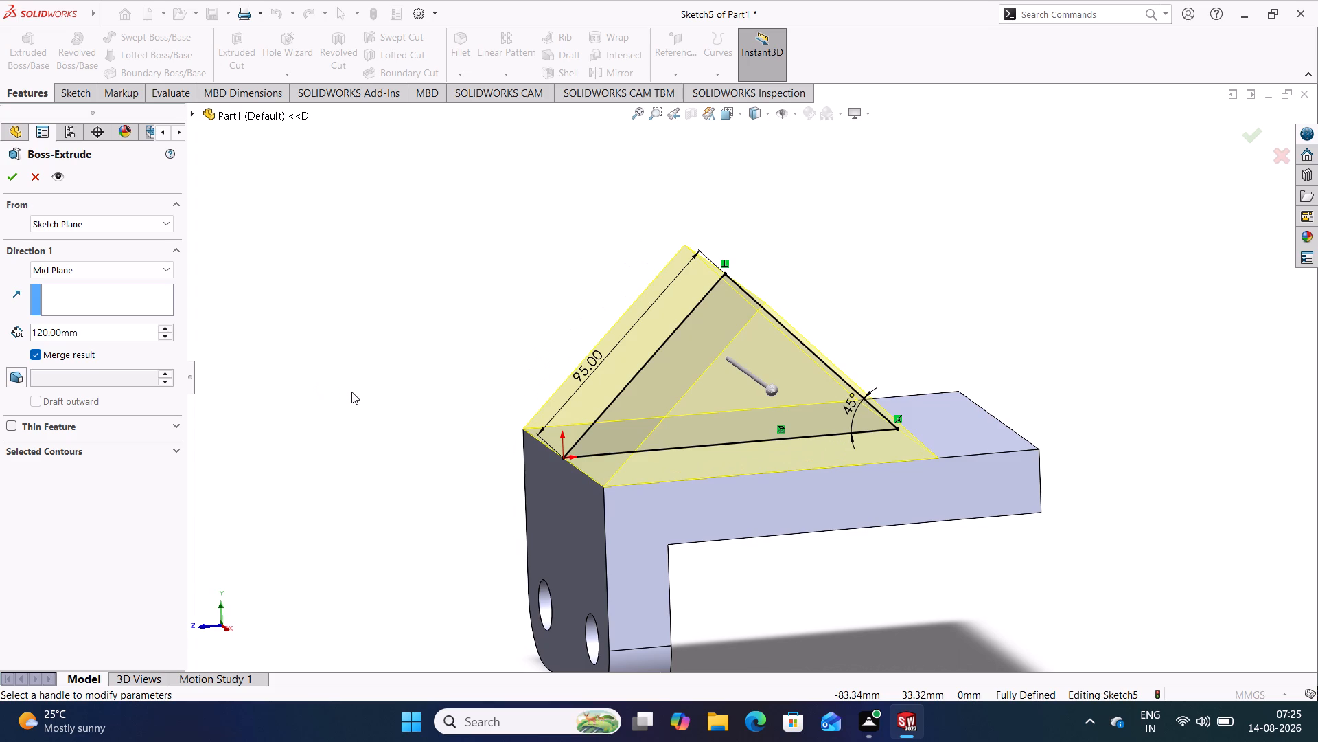
{"action": "left_click", "coordinate": [8, 177]}
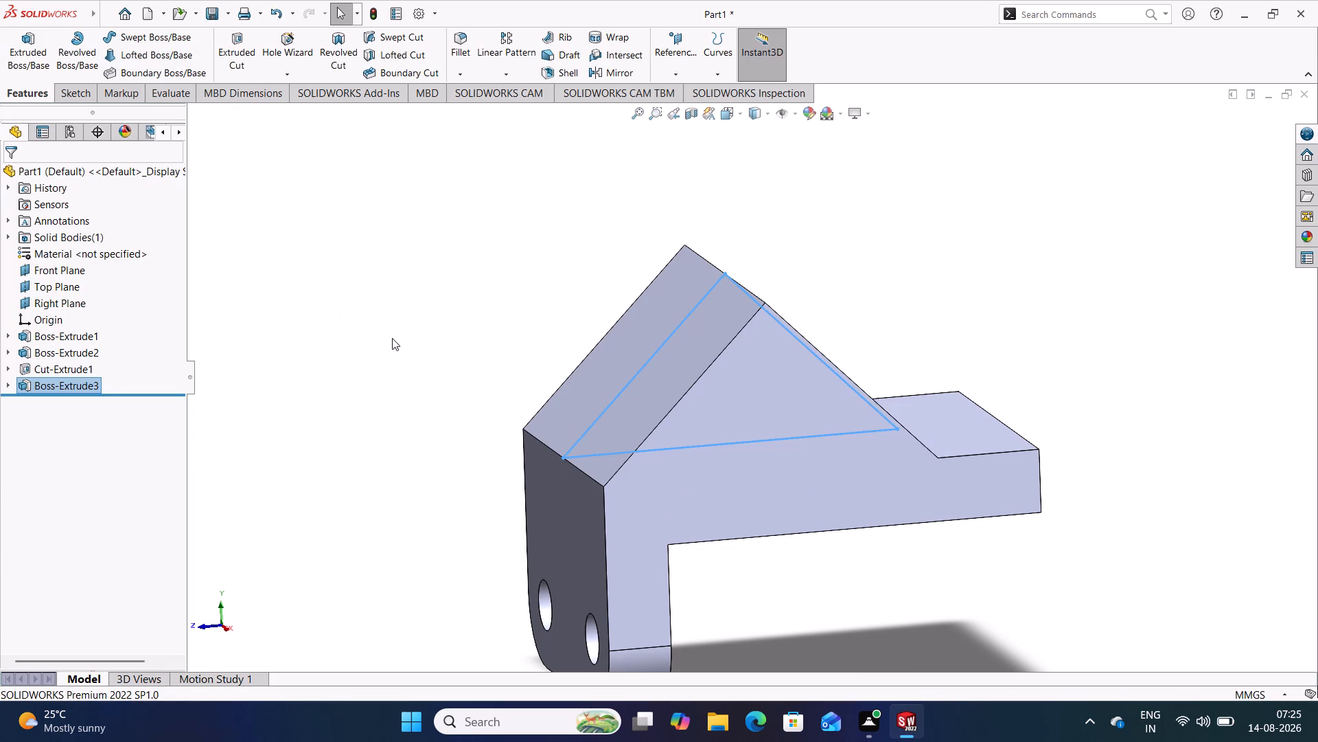
Open a sketch on the triangular boss's sloped face above the two-hole plate and start a line from the face's lower edge.
{"action": "left_click", "coordinate": [392, 338]}
{"action": "left_click", "coordinate": [641, 370]}
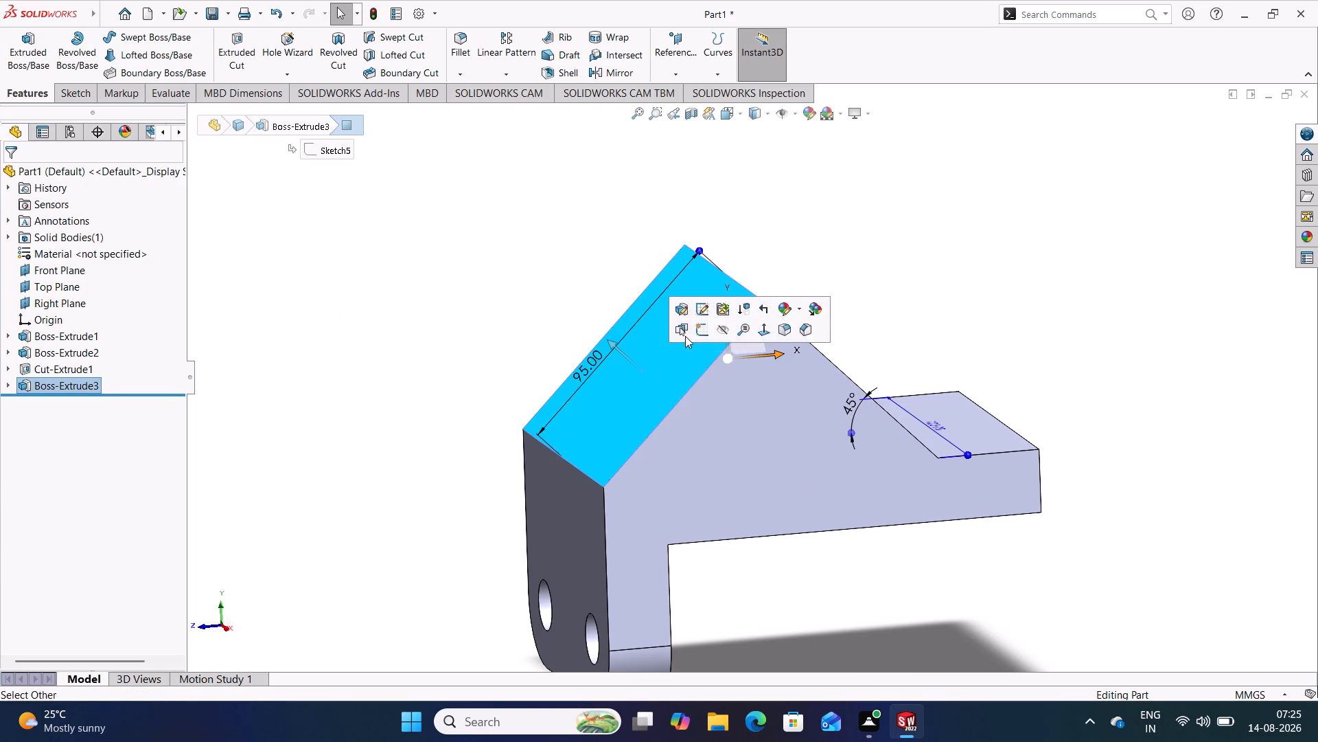
{"action": "left_click", "coordinate": [703, 332]}
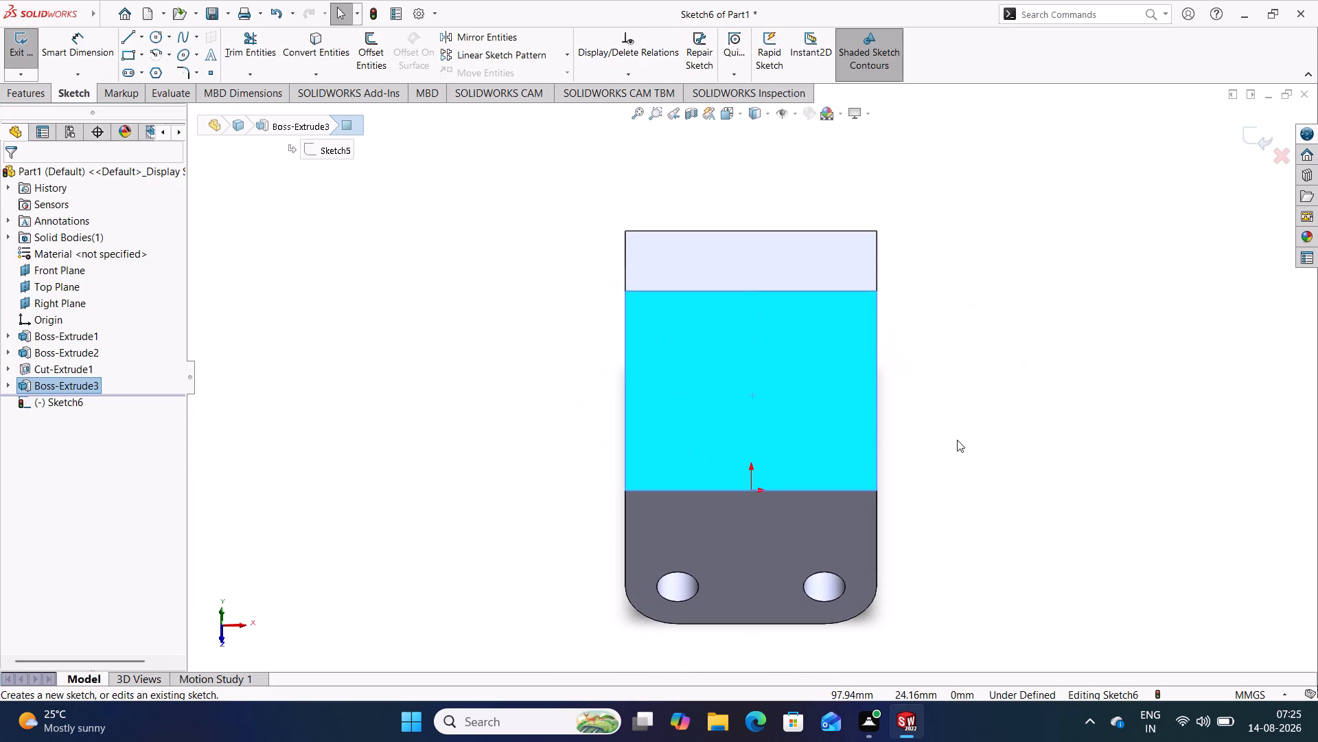
{"action": "left_click", "coordinate": [957, 438]}
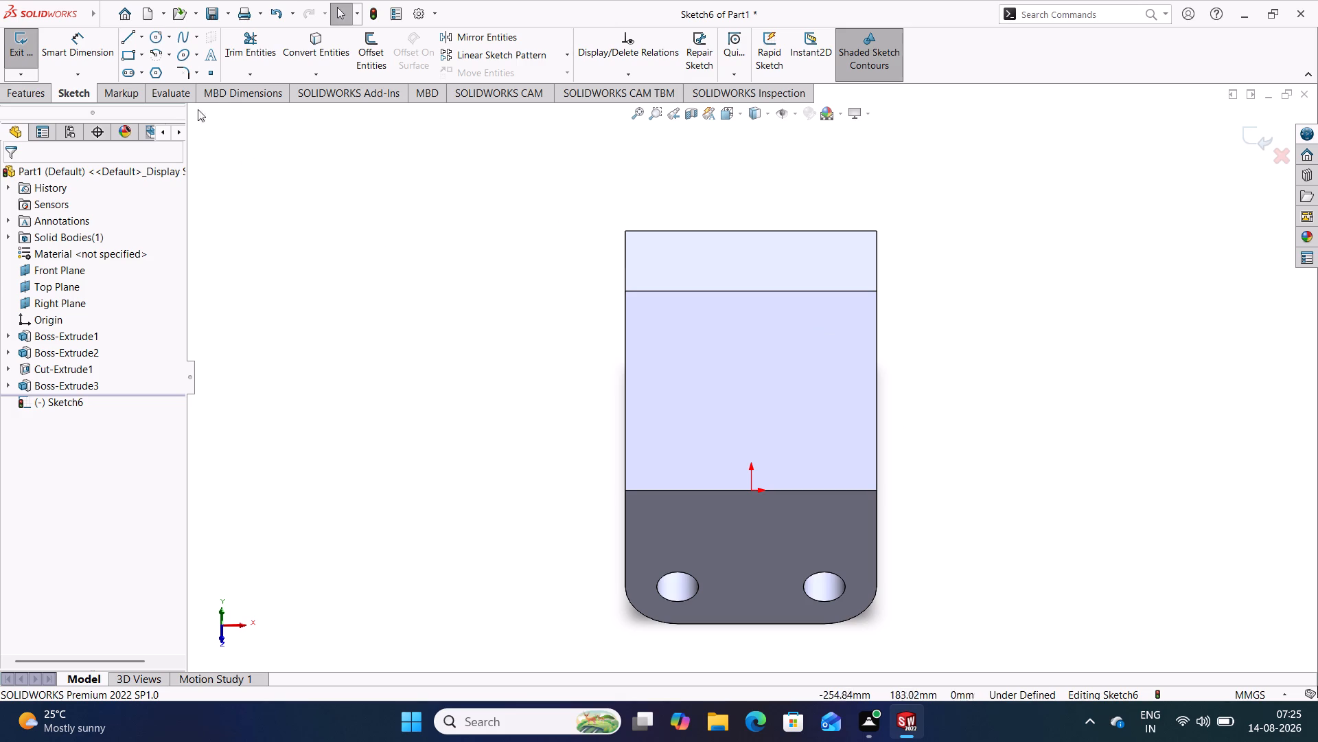
{"action": "left_click", "coordinate": [130, 39]}
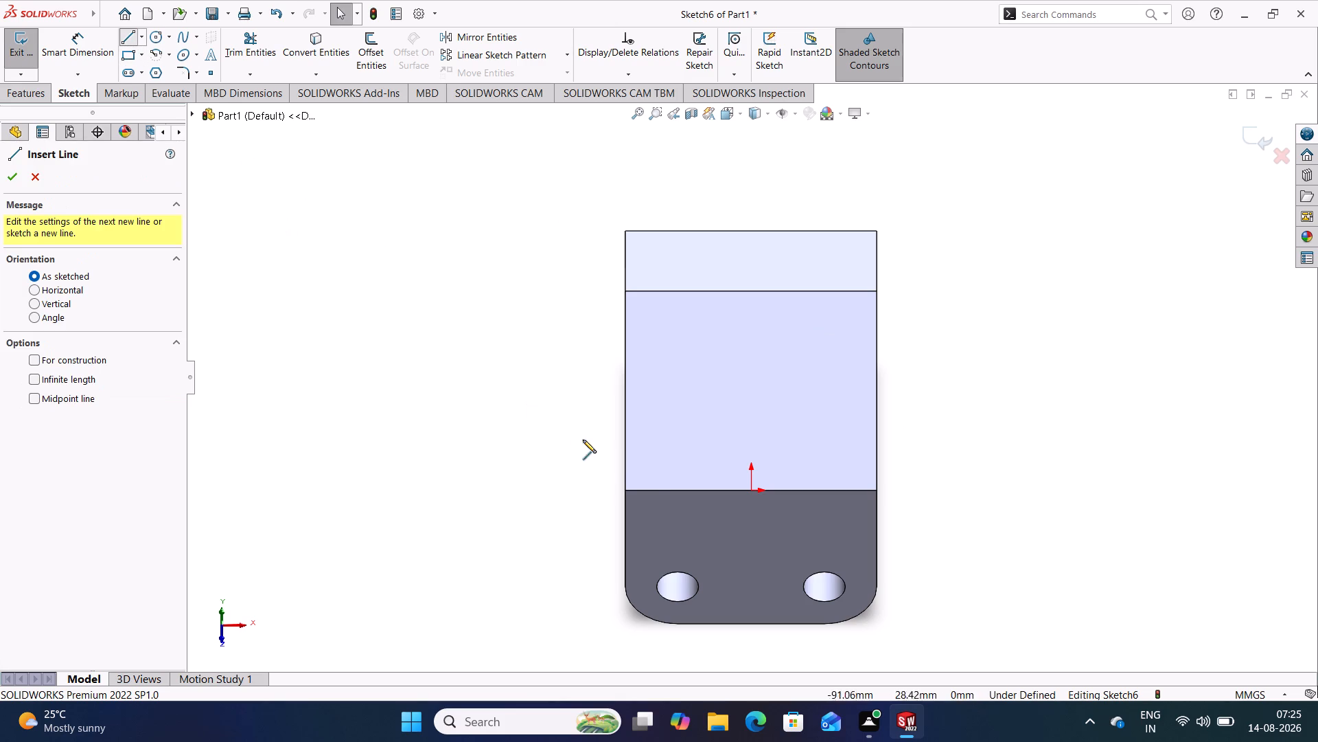
{"action": "left_click", "coordinate": [673, 489]}
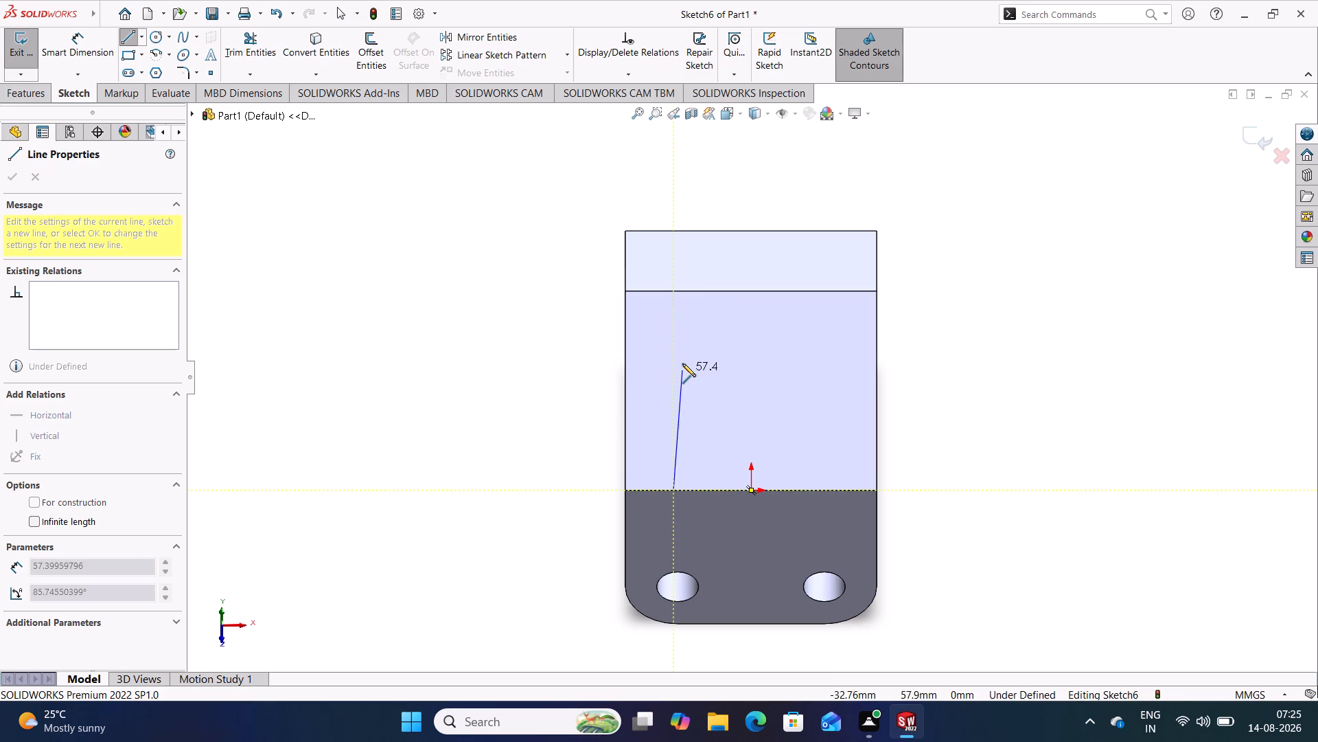
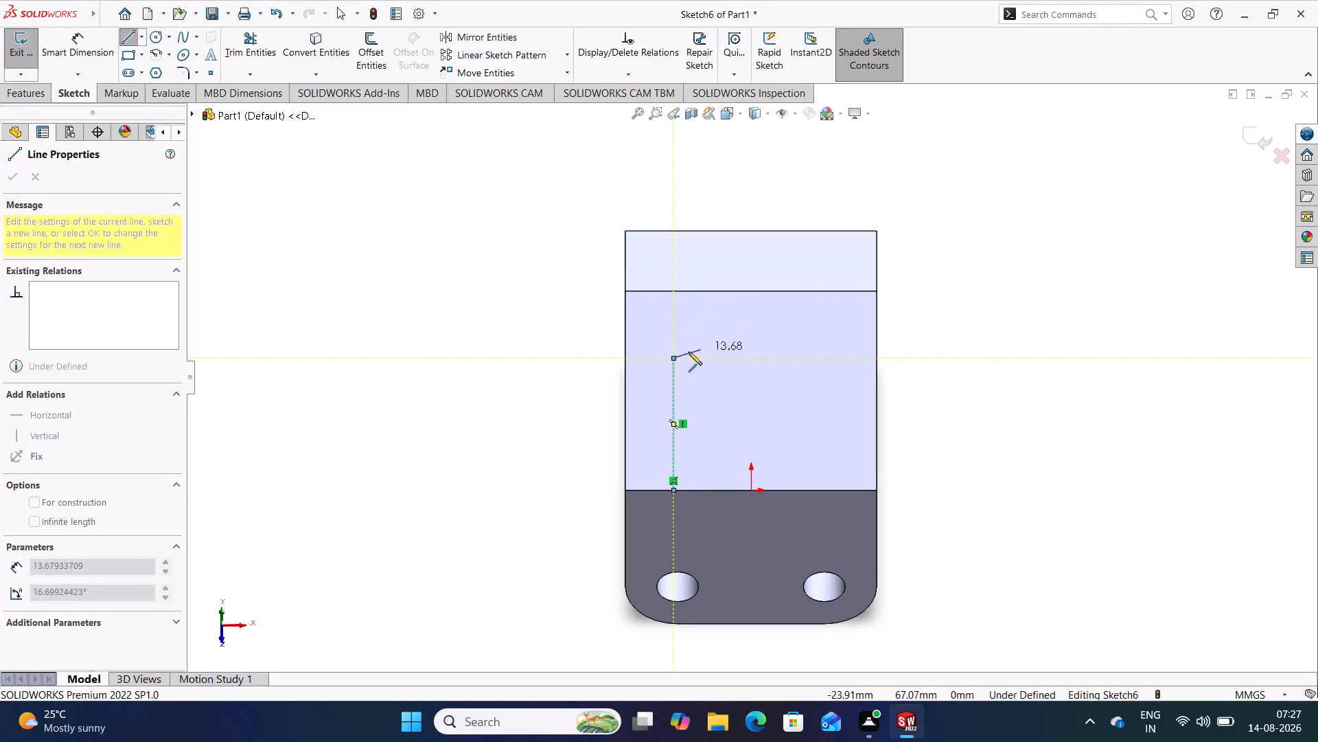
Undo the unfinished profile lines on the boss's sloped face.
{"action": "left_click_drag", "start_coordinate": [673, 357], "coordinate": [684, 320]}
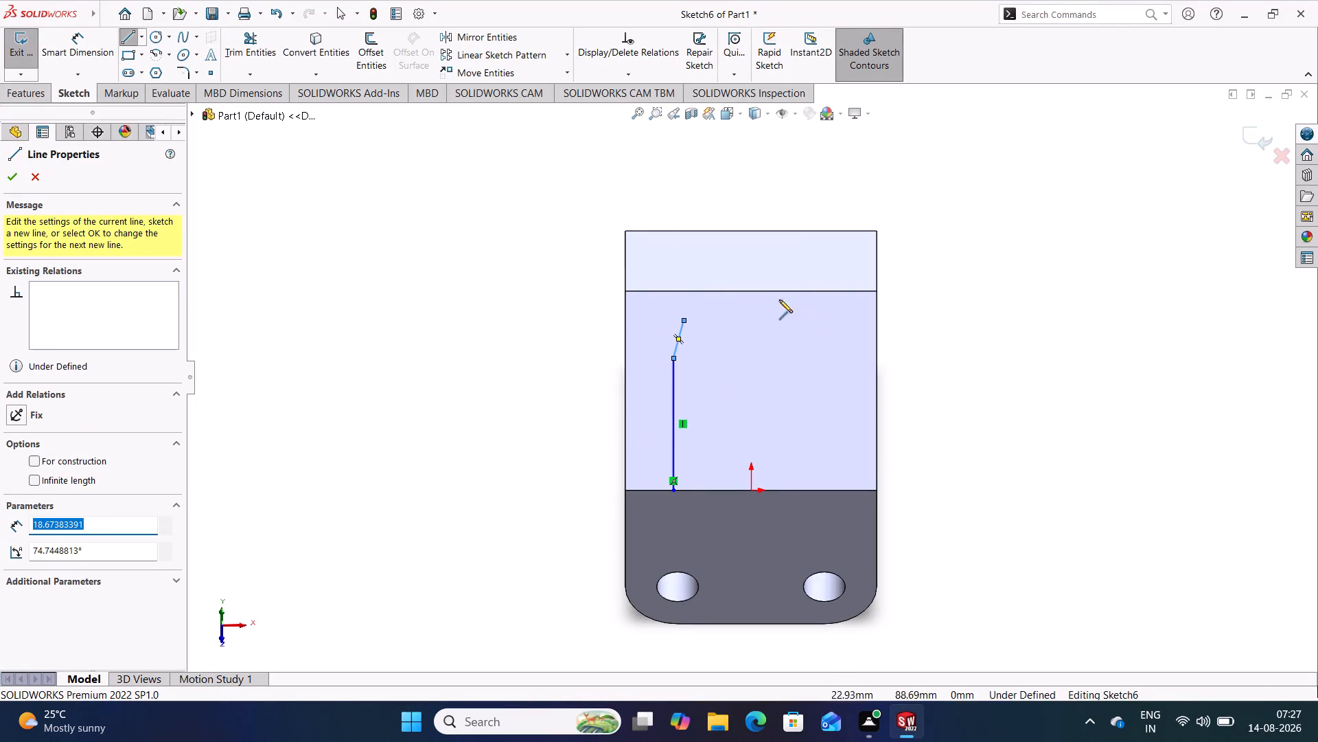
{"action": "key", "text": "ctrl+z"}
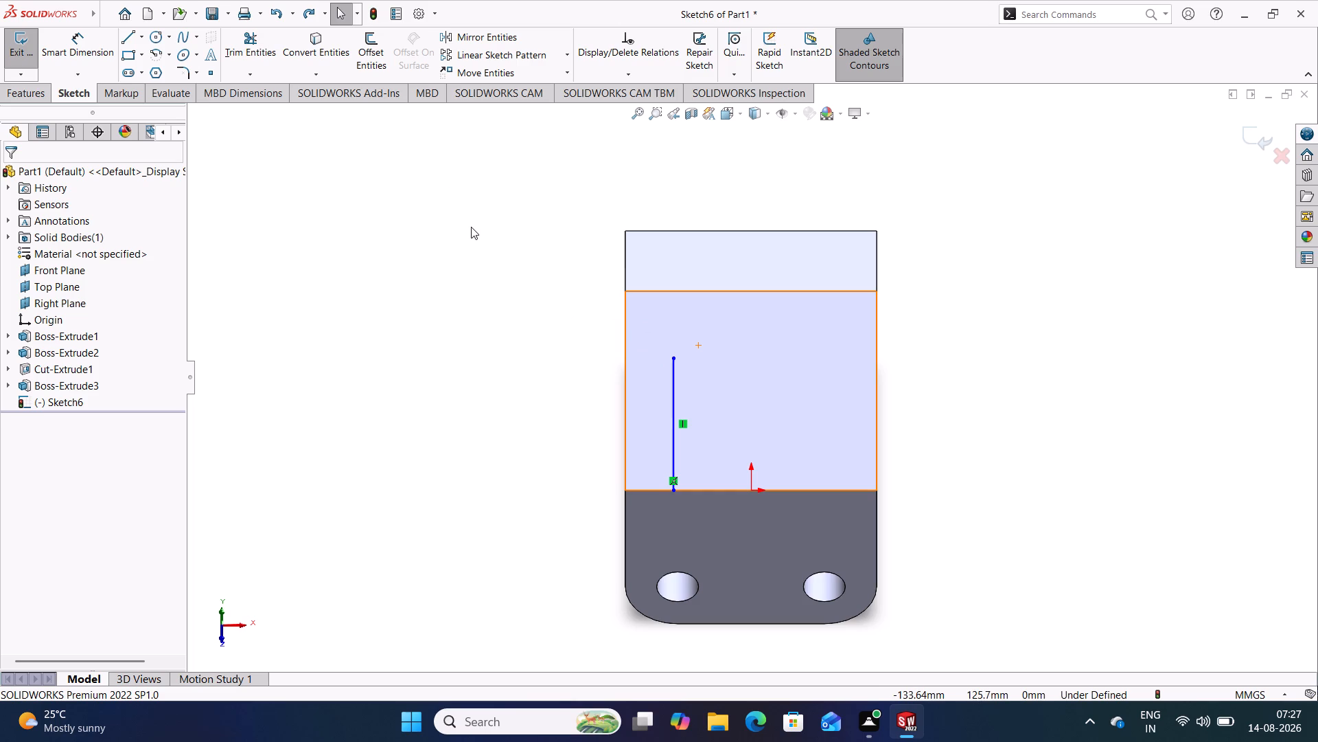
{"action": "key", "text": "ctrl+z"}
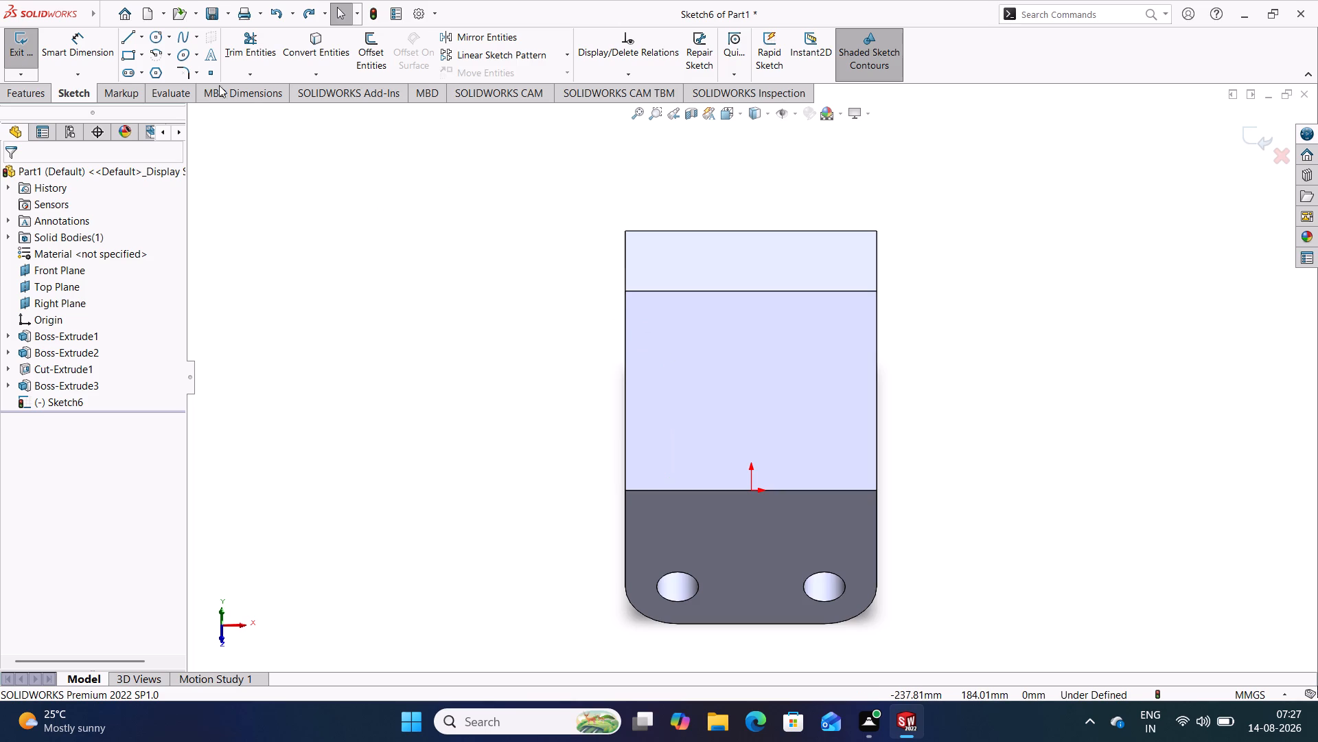
Sketch a closed arched profile from the face's lower edge: two vertical sides about 65 mm, tangent top arc radius about 37 mm, and base line.
{"action": "left_click", "coordinate": [130, 39]}
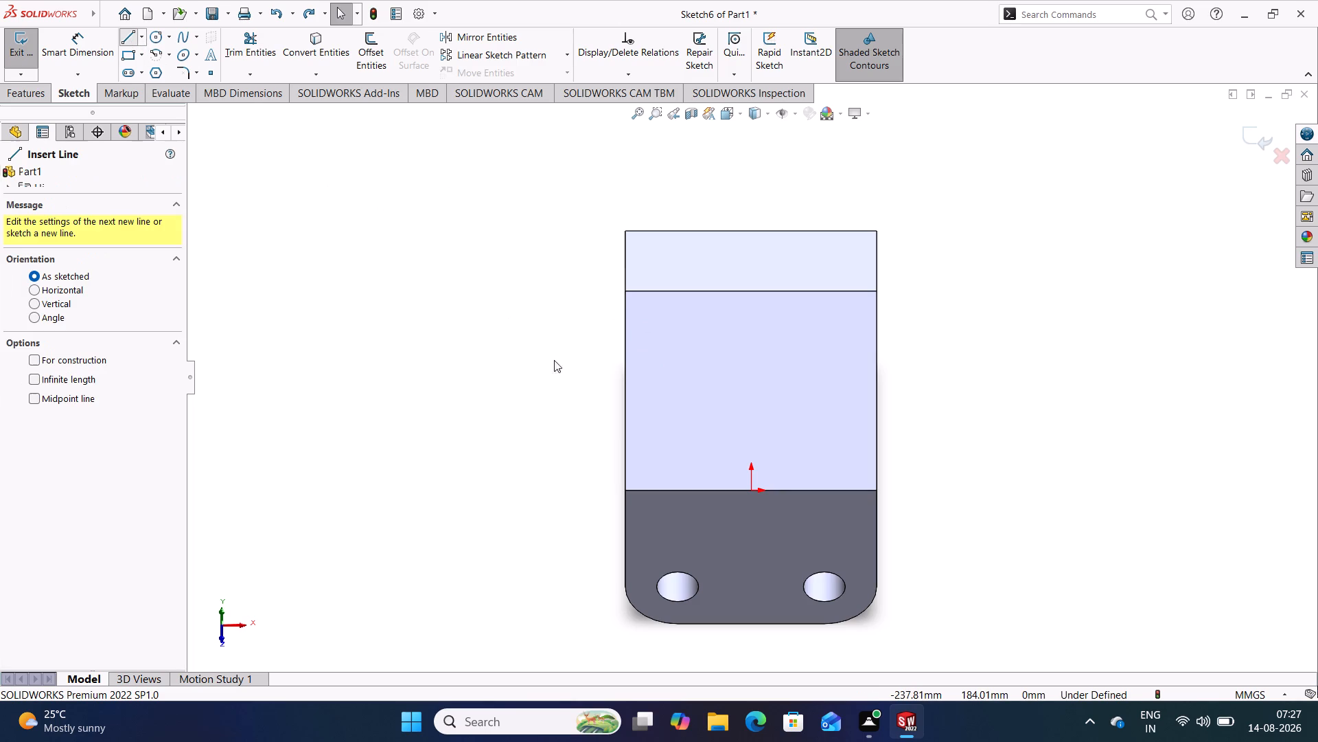
{"action": "left_click", "coordinate": [675, 488]}
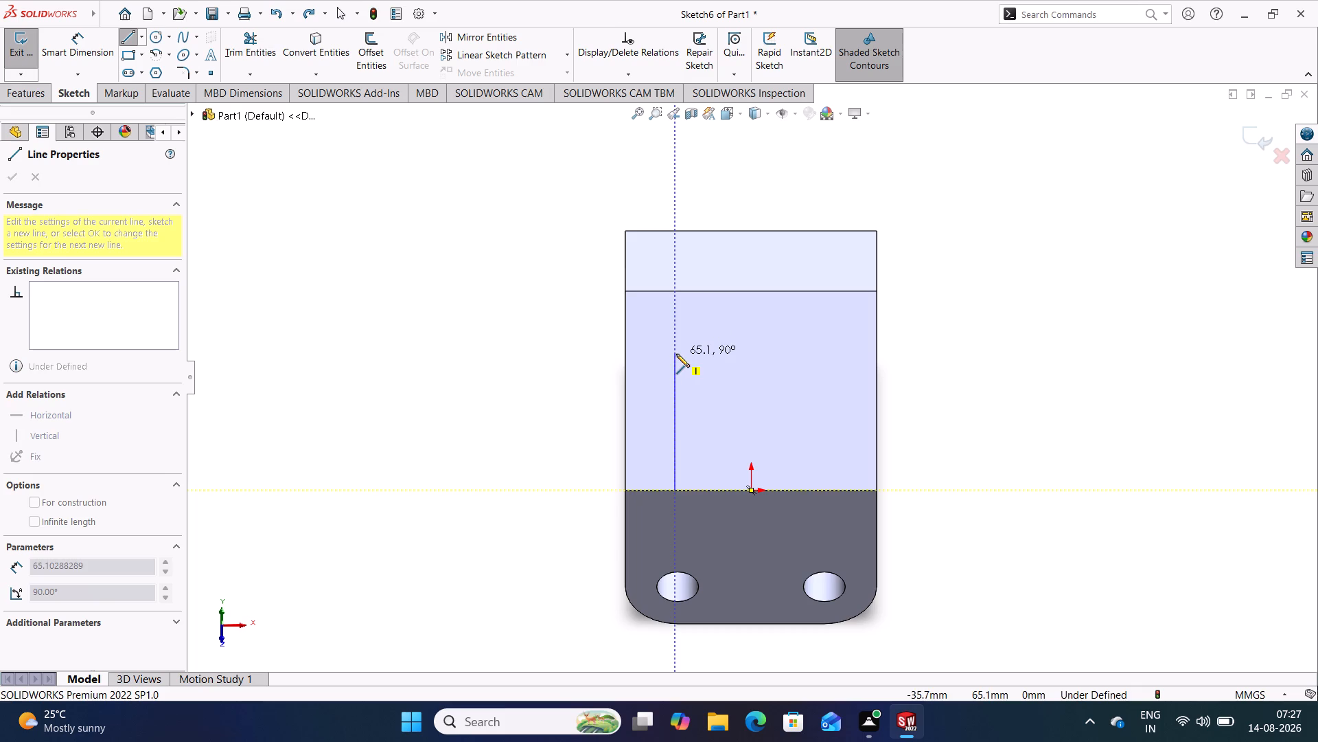
{"action": "left_click", "coordinate": [676, 354]}
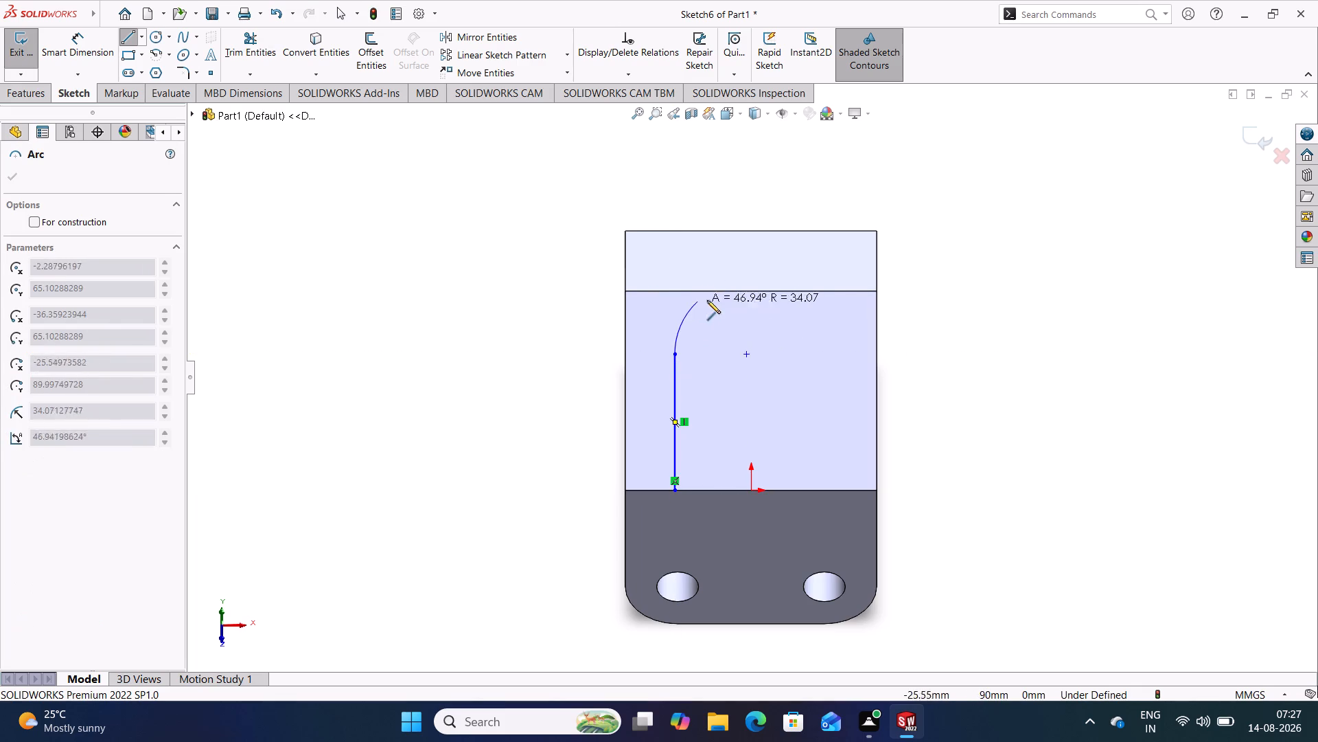
{"action": "left_click", "coordinate": [829, 350]}
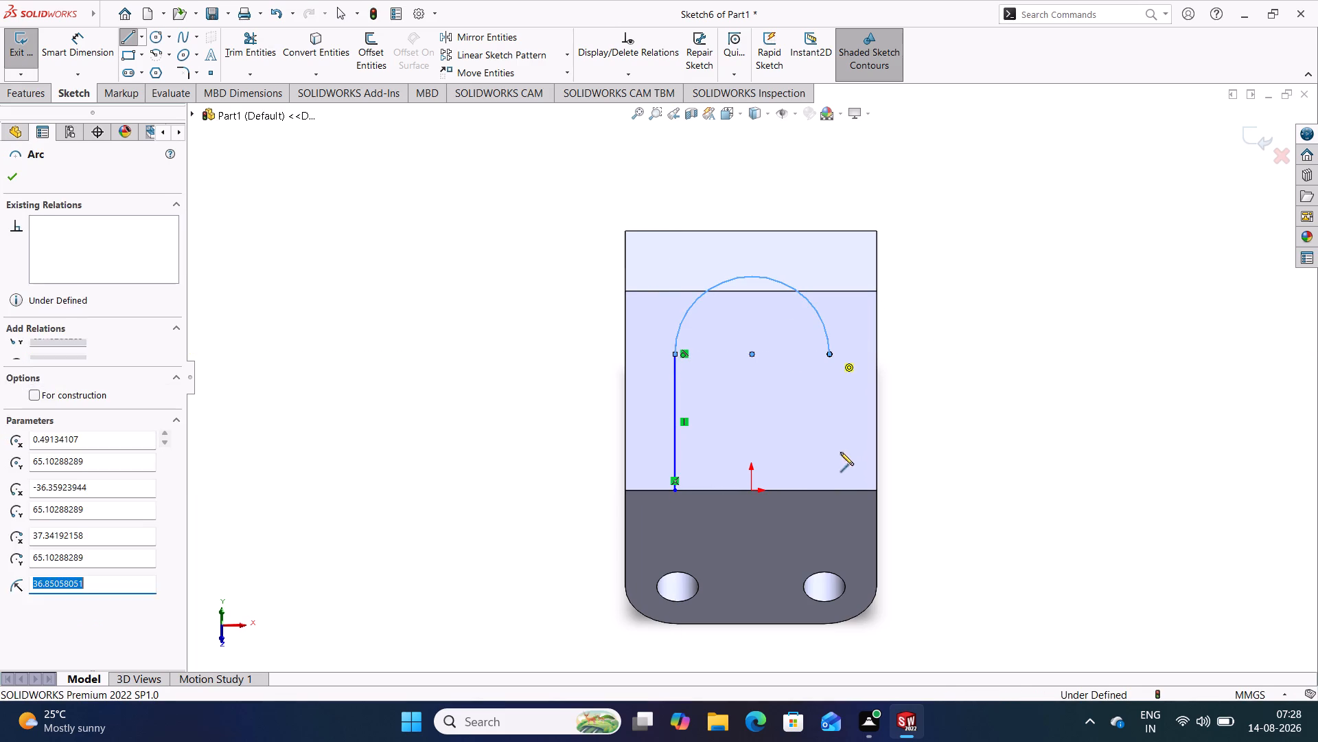
{"action": "left_click", "coordinate": [830, 488]}
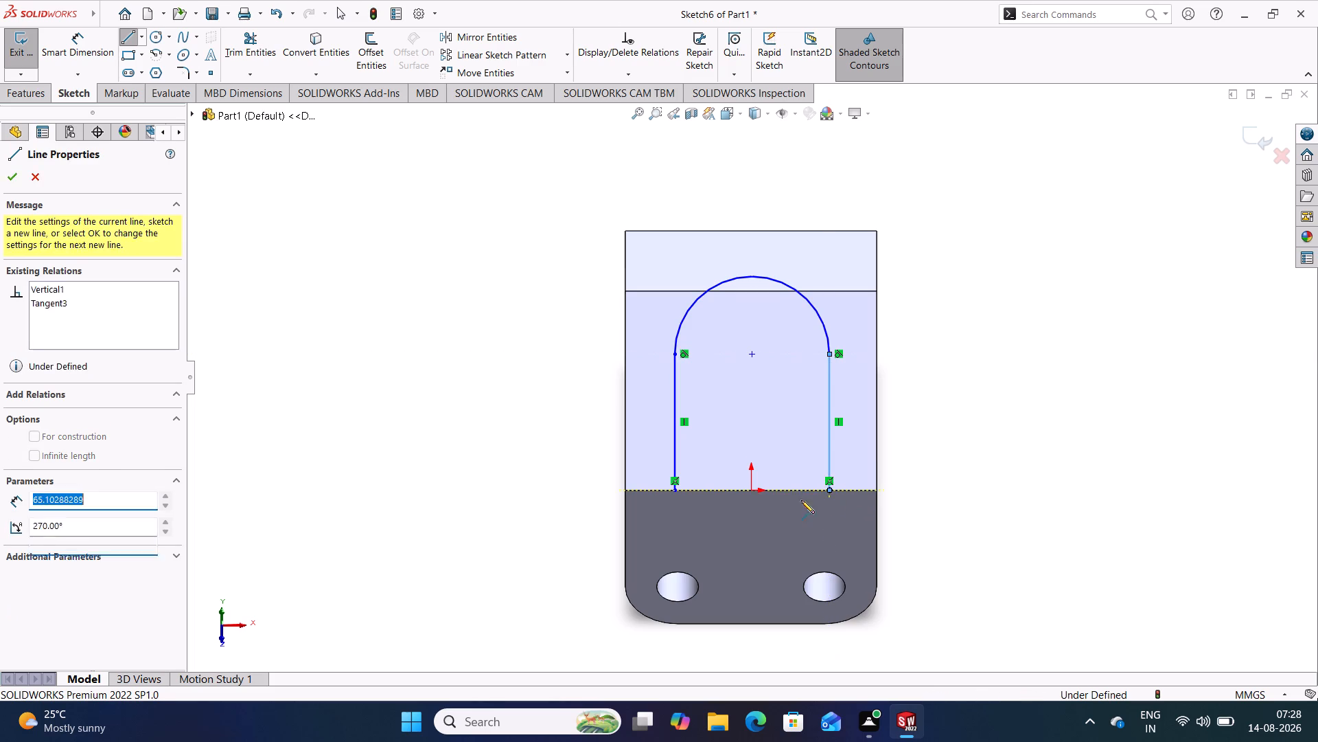
{"action": "left_click", "coordinate": [673, 488]}
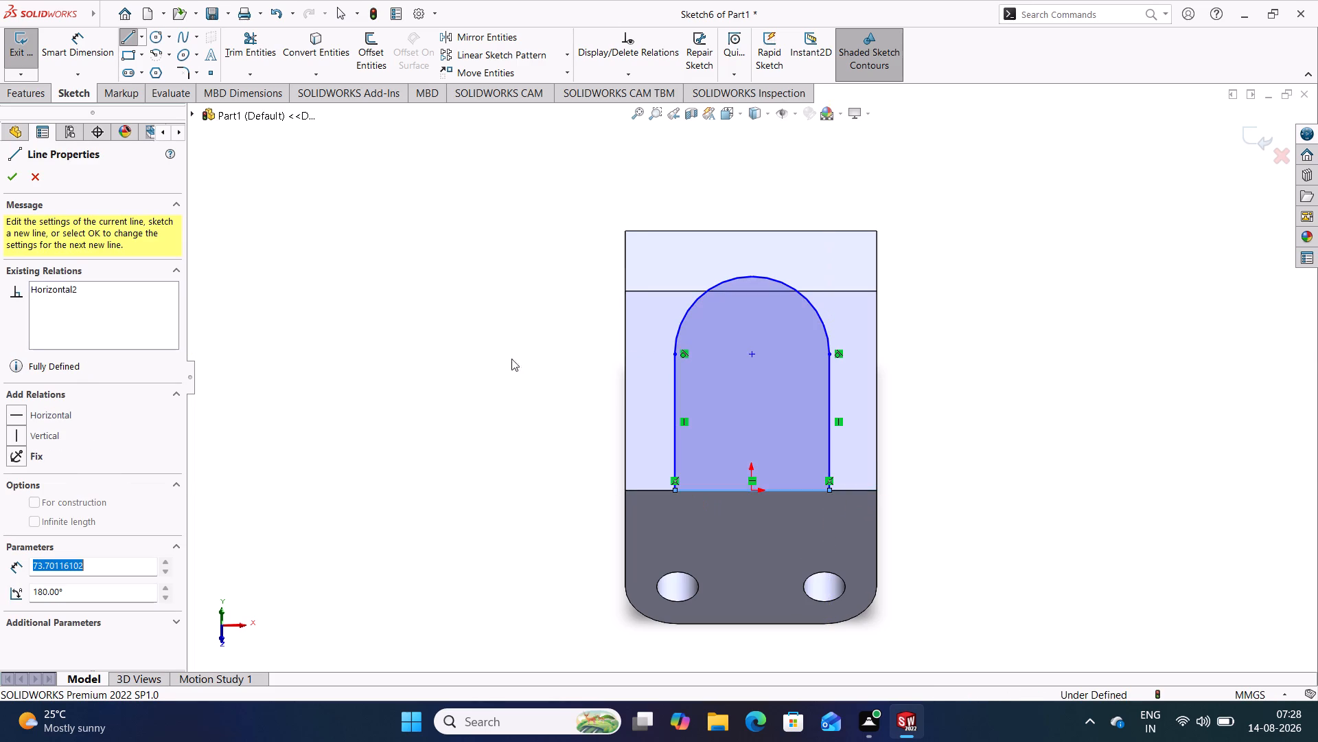
{"action": "left_click", "coordinate": [132, 39]}
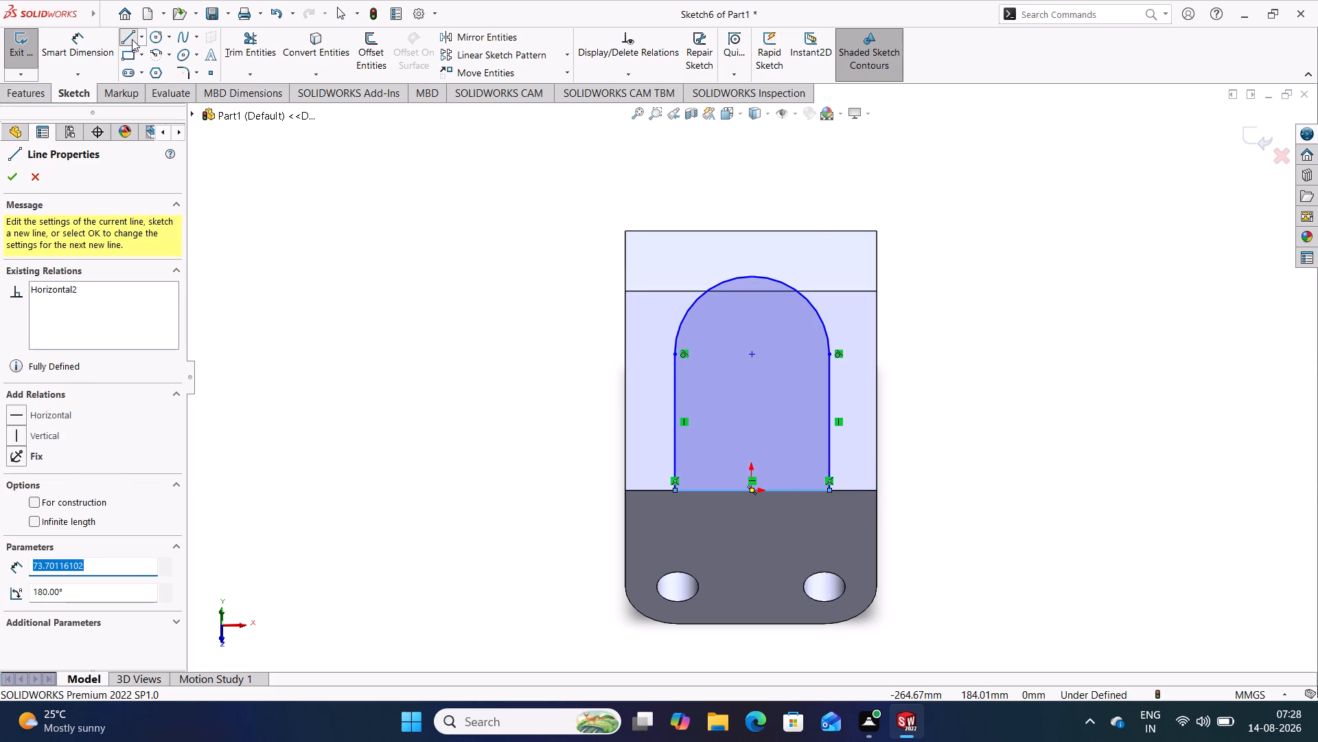
Add a Vertical relation between the arched profile's arc centre and the origin.
{"action": "scroll", "coordinate": [828, 456], "scroll_direction": "down", "scroll_amount": 3}
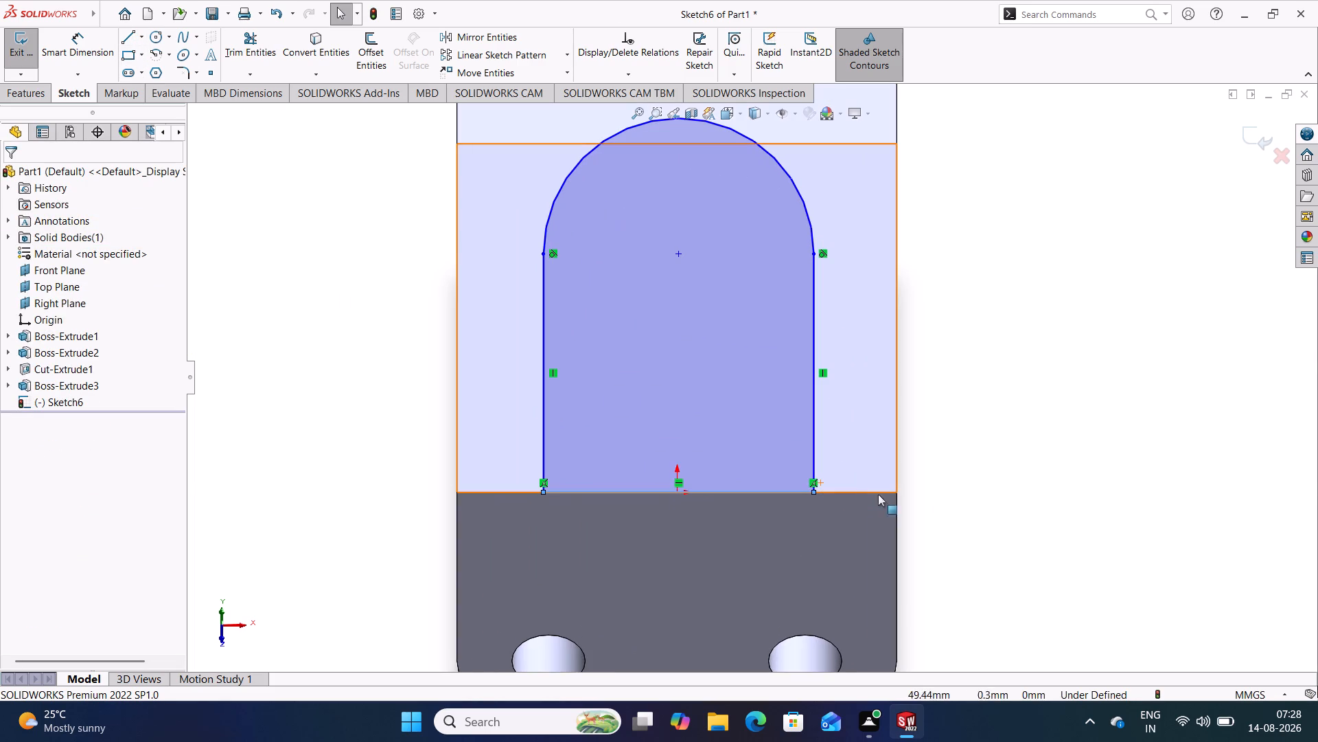
{"action": "left_click", "coordinate": [1088, 460]}
{"action": "left_click_drag", "start_coordinate": [724, 491], "coordinate": [724, 502]}
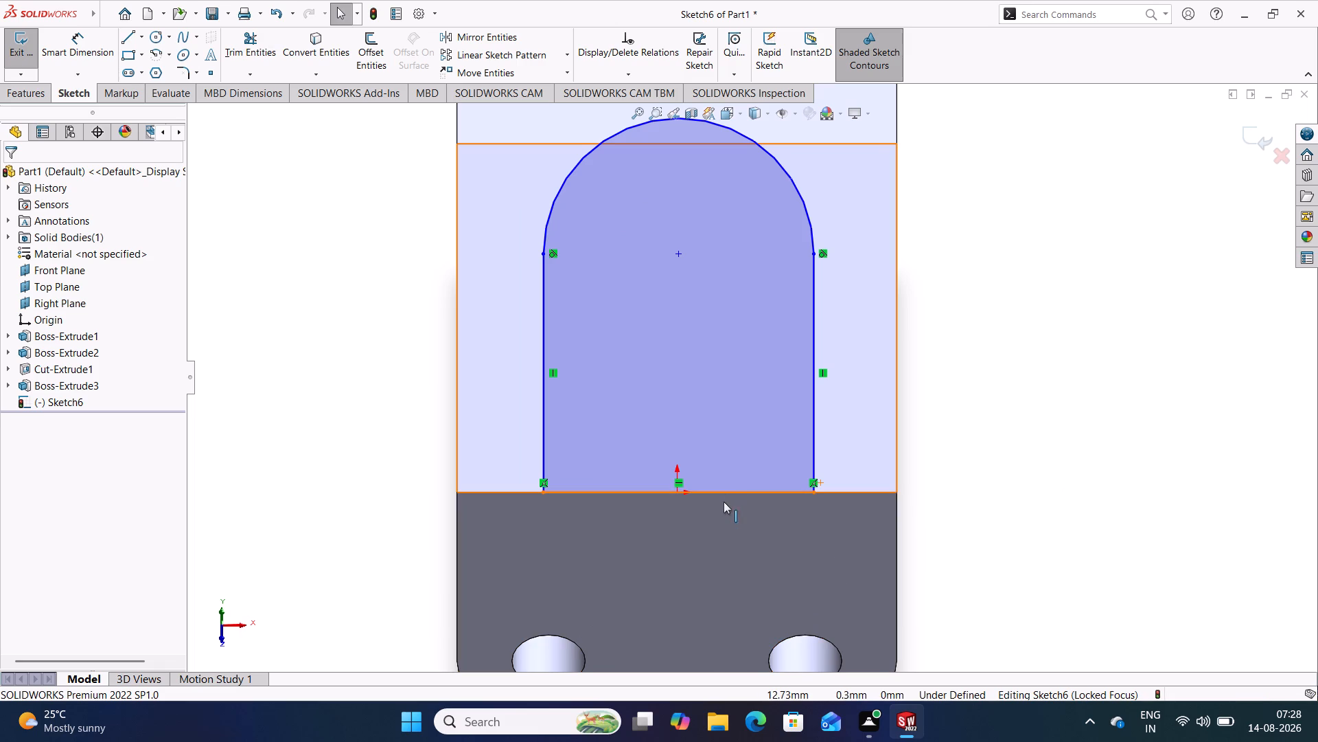
{"action": "left_click_drag", "start_coordinate": [724, 502], "coordinate": [988, 446]}
{"action": "left_click", "coordinate": [989, 446]}
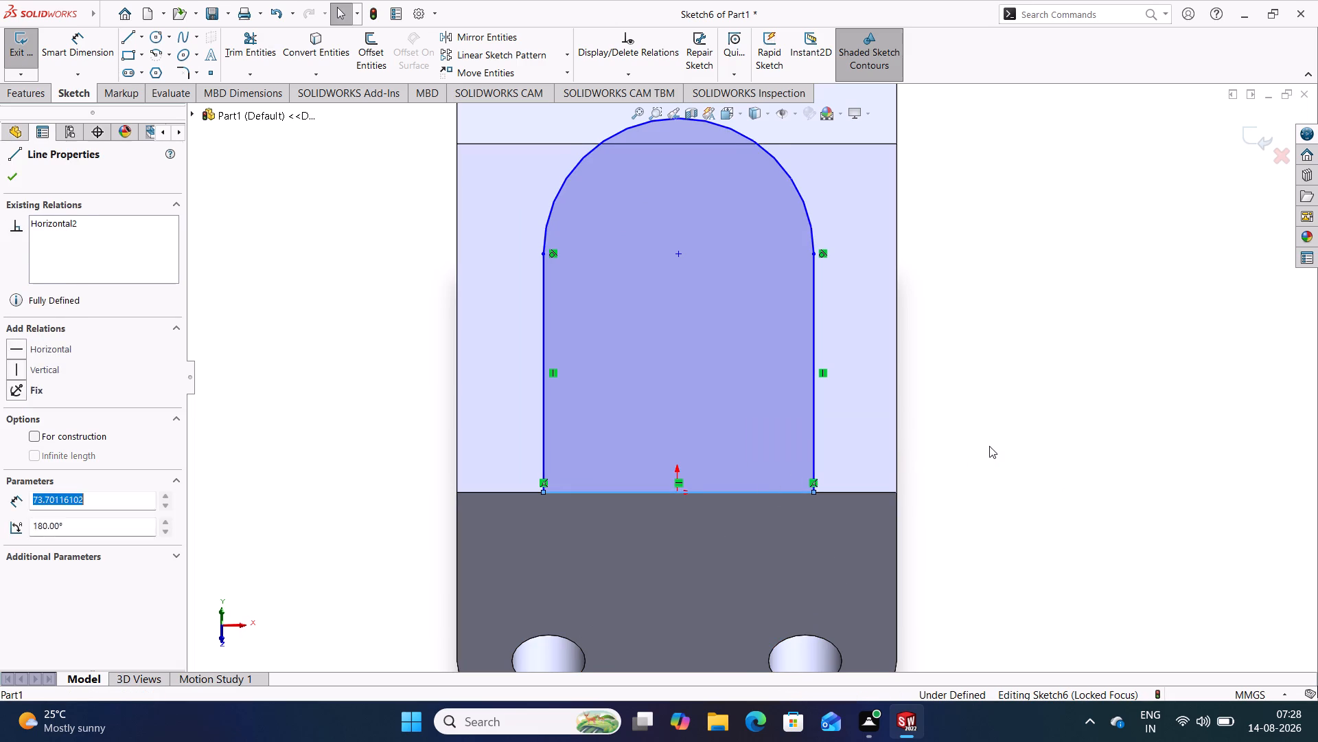
{"action": "left_click", "coordinate": [678, 254]}
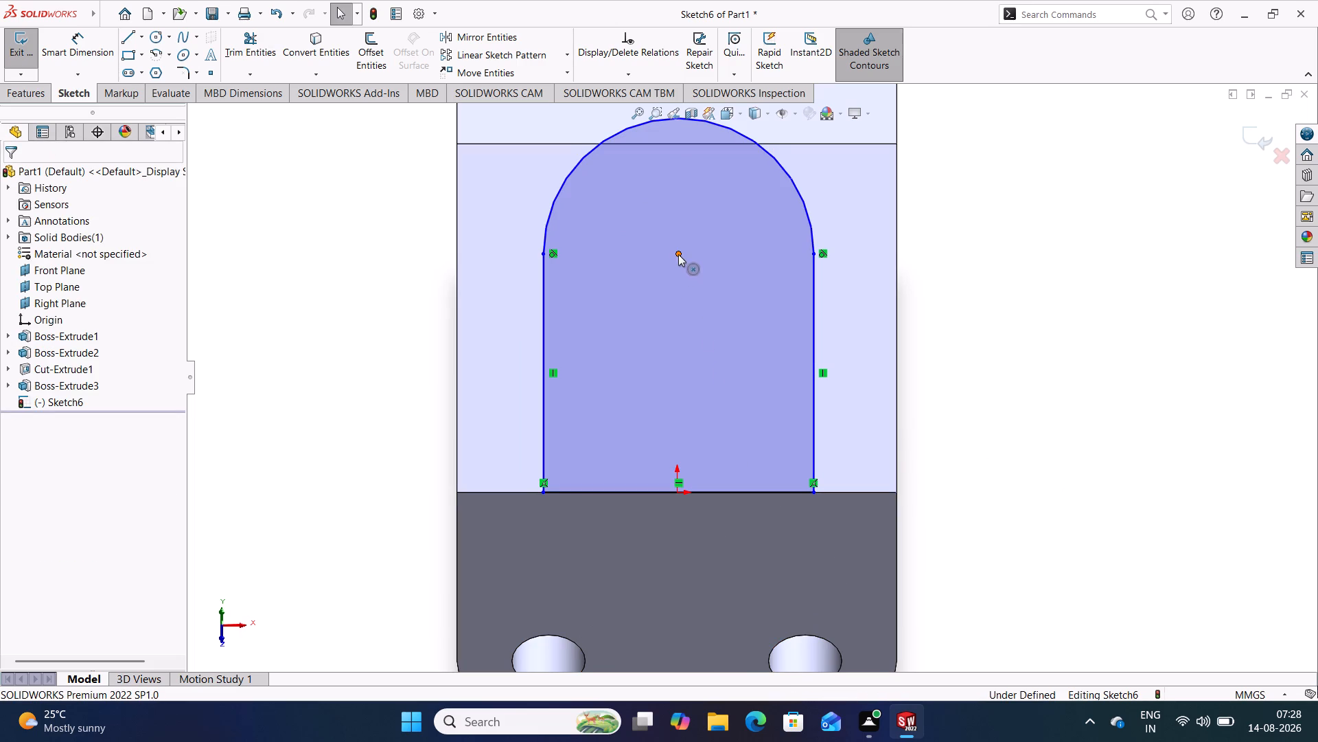
{"action": "left_click", "coordinate": [678, 493], "text": "ctrl"}
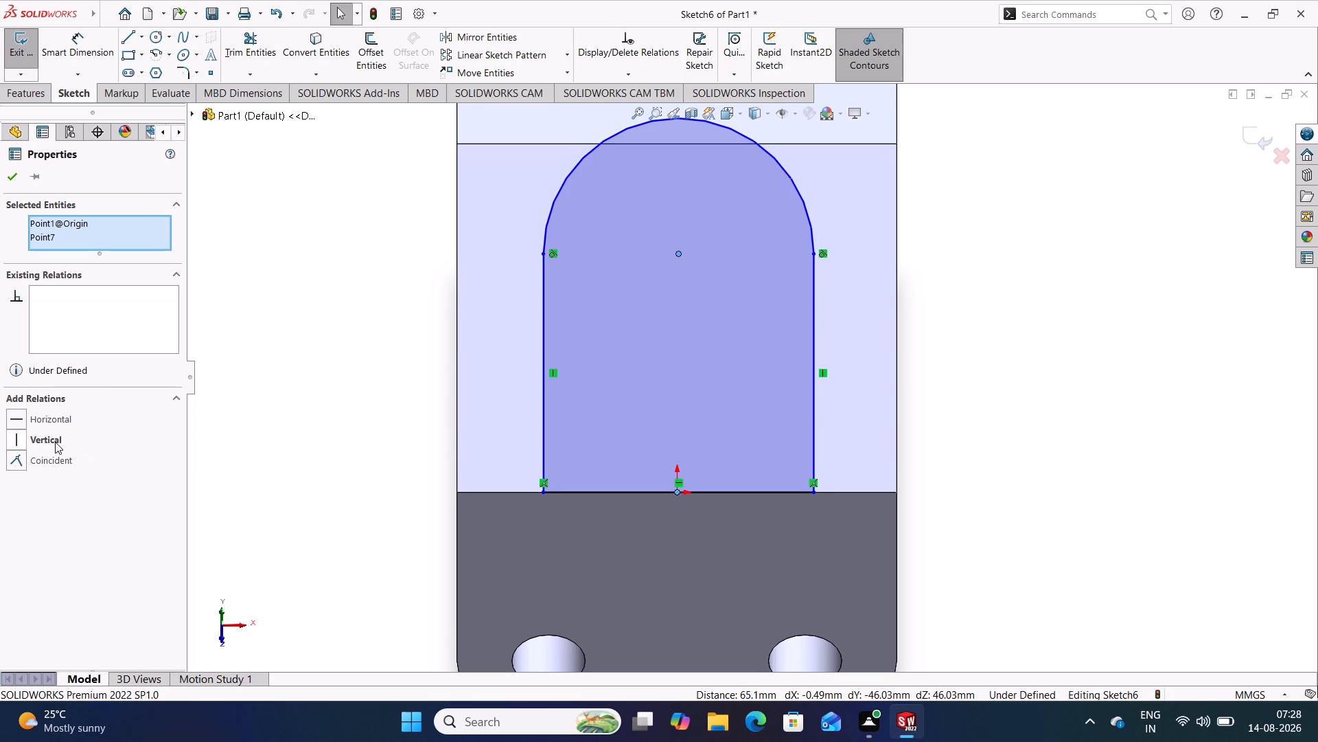
{"action": "left_click", "coordinate": [55, 441]}
{"action": "left_click", "coordinate": [310, 361]}
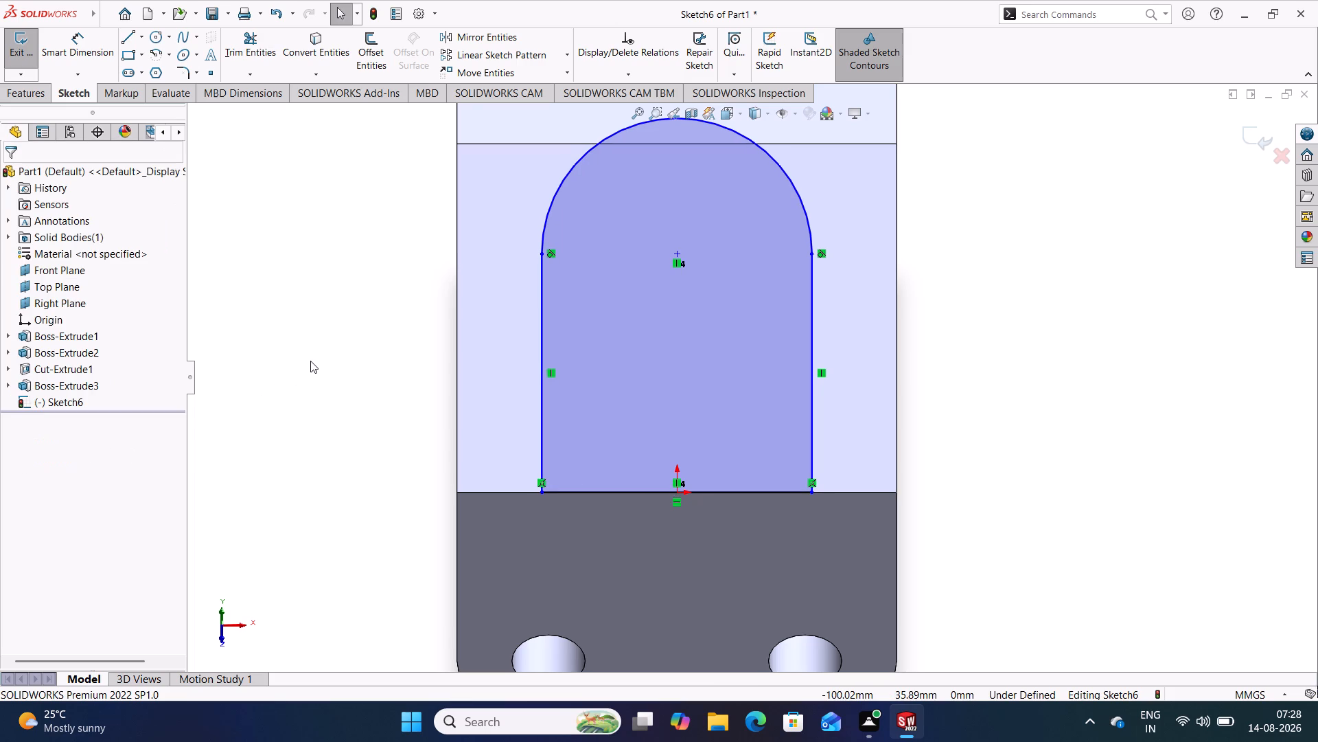
Dimension the arched profile's base line to 80 mm.
{"action": "right_click_drag", "start_coordinate": [303, 350], "coordinate": [313, 234]}
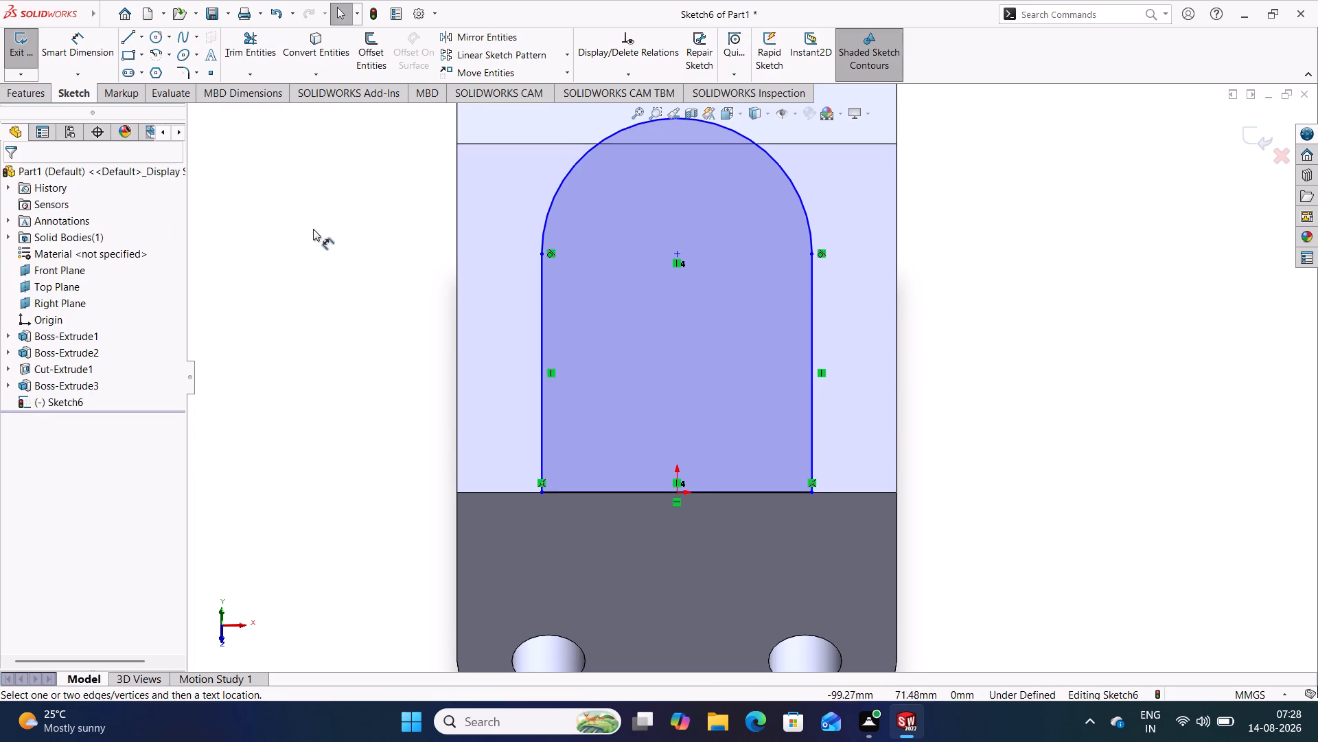
{"action": "left_click", "coordinate": [581, 493]}
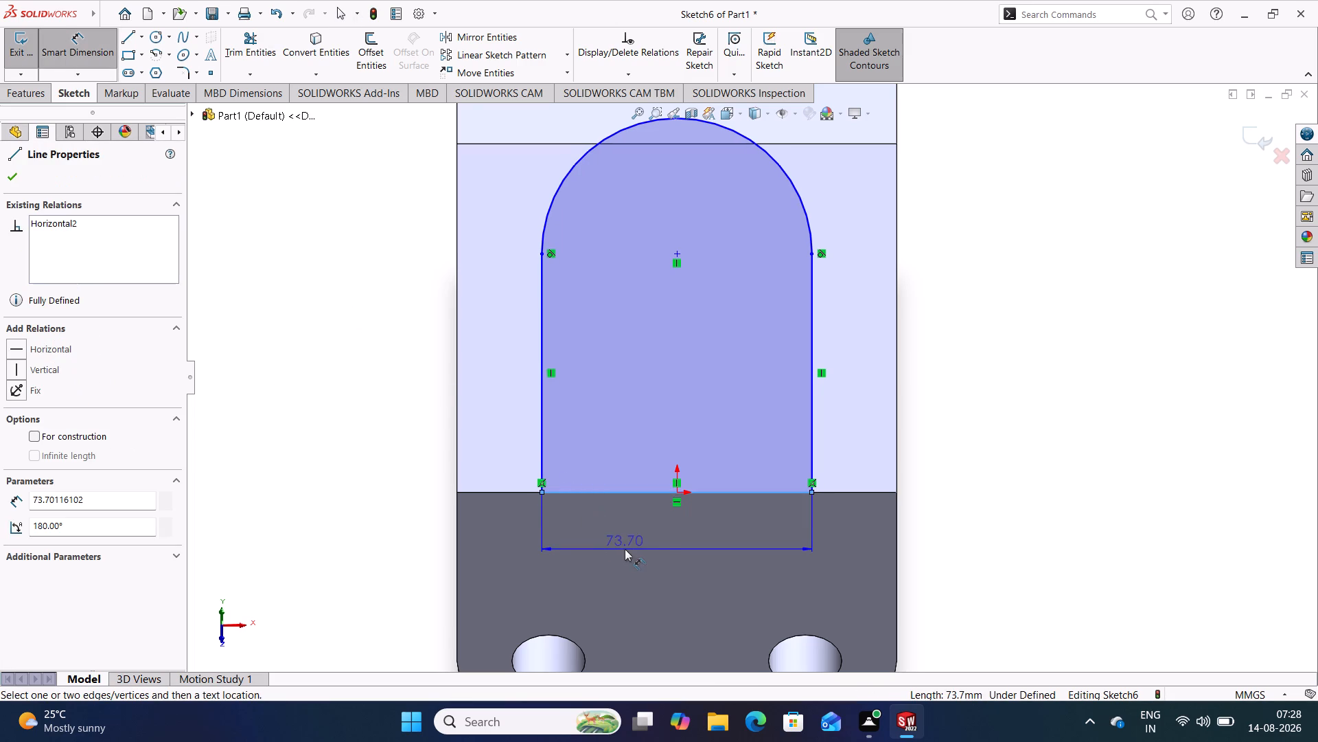
{"action": "left_click", "coordinate": [669, 541]}
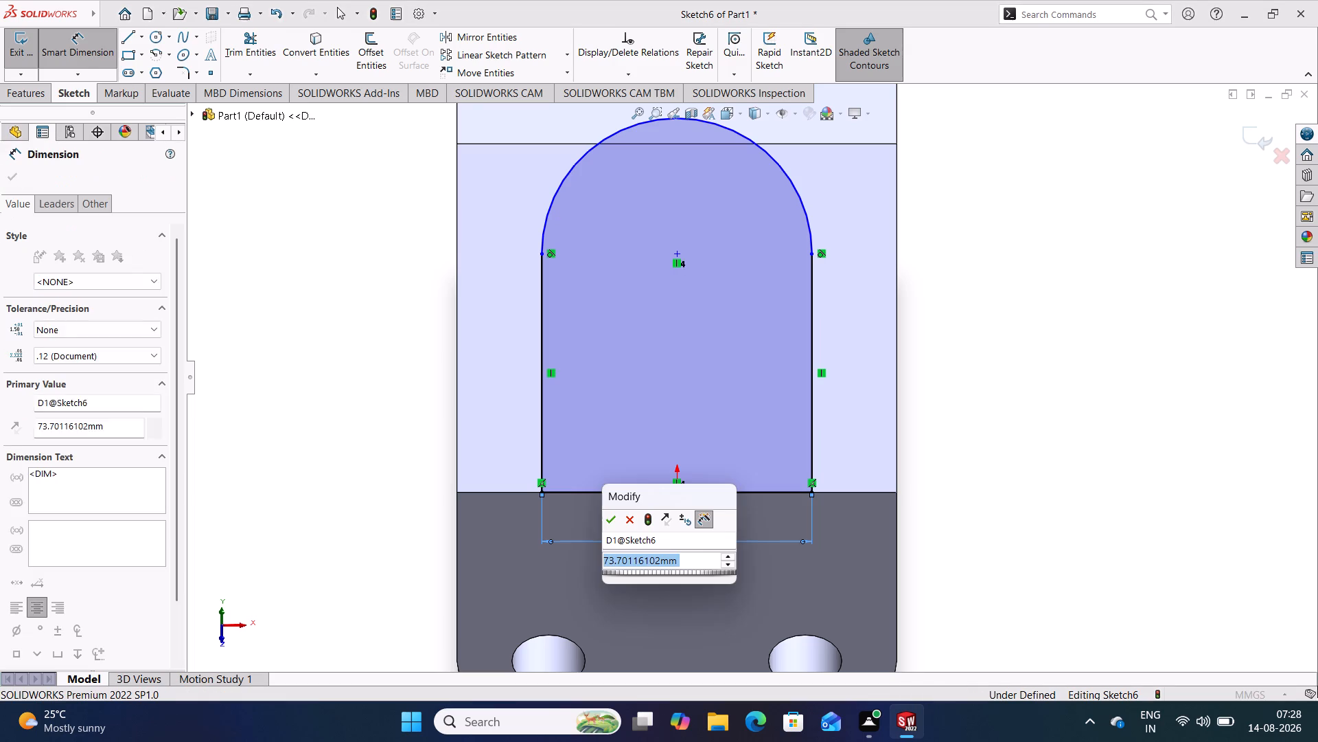
{"action": "type", "text": "80"}
{"action": "key", "text": "Return"}
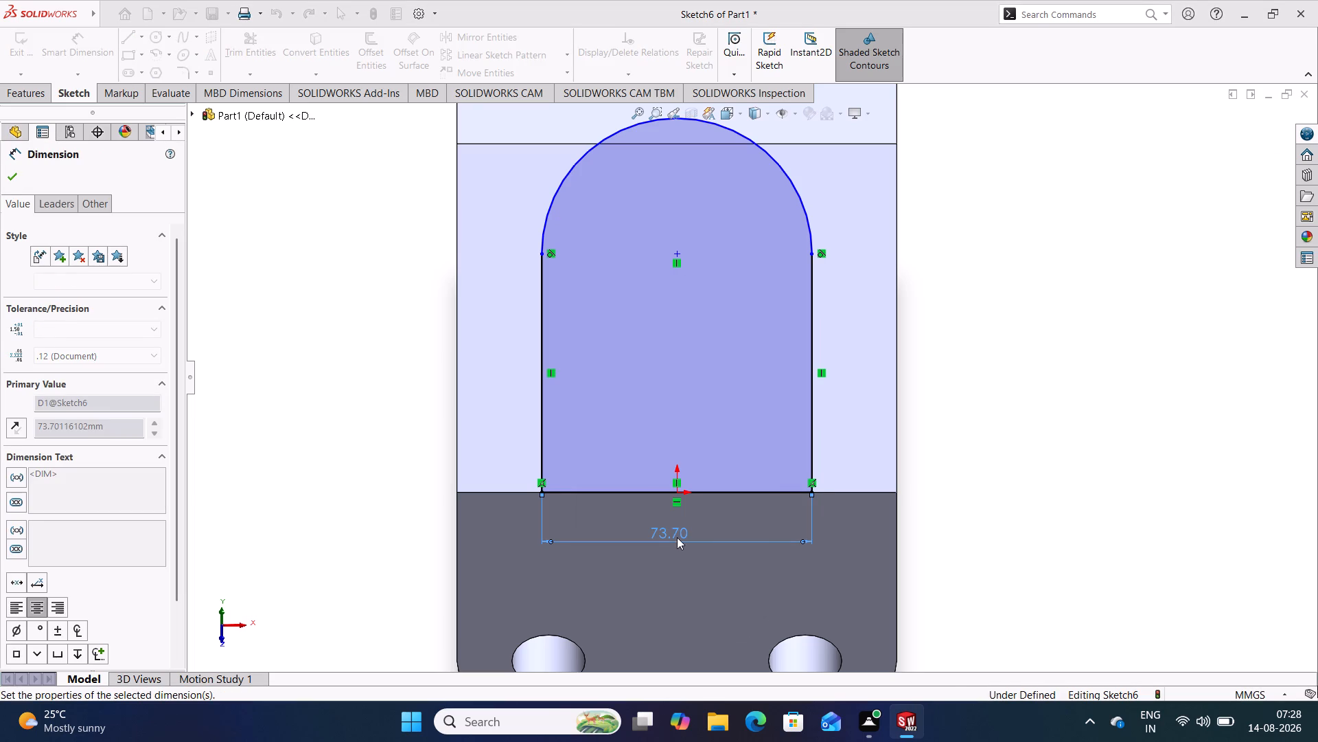
{"action": "left_click", "coordinate": [1196, 391]}
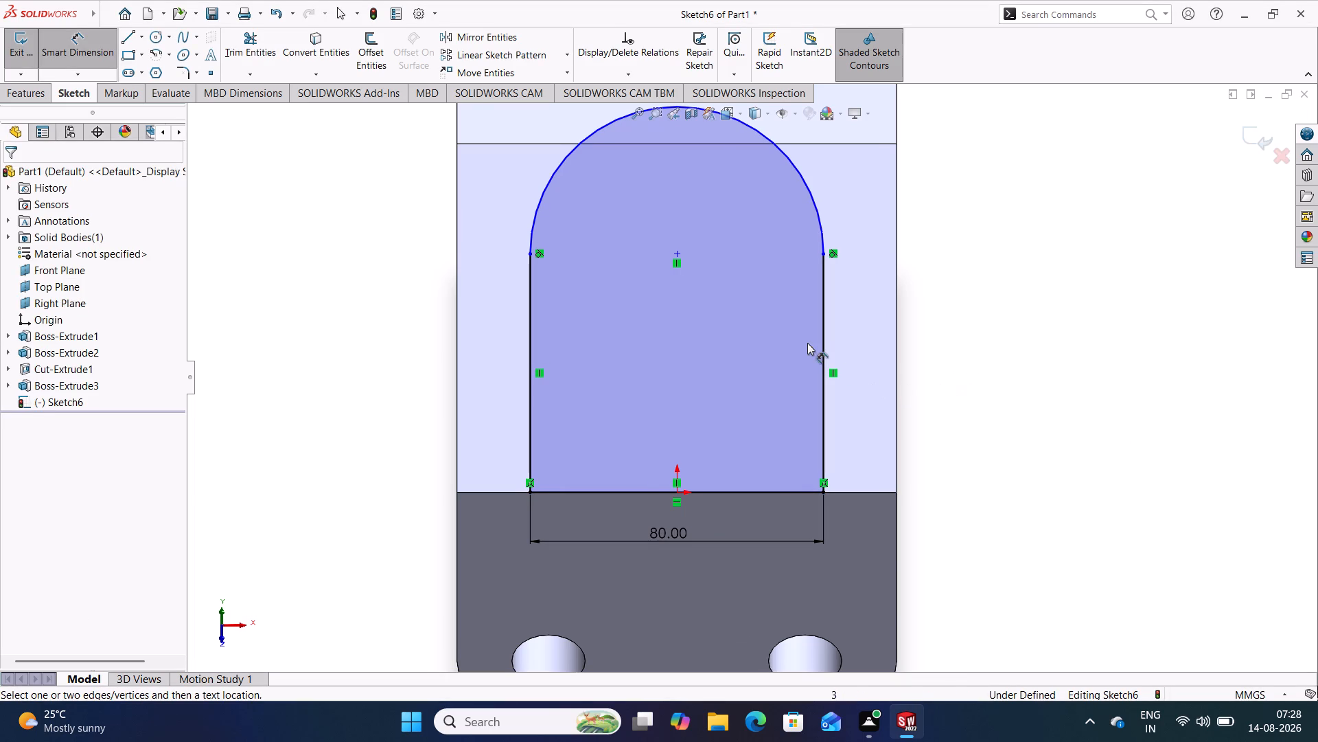
Add a Tangent relation between the profile's arc and the sloped face's upper edge.
{"action": "scroll", "coordinate": [785, 317], "scroll_direction": "up", "scroll_amount": 1}
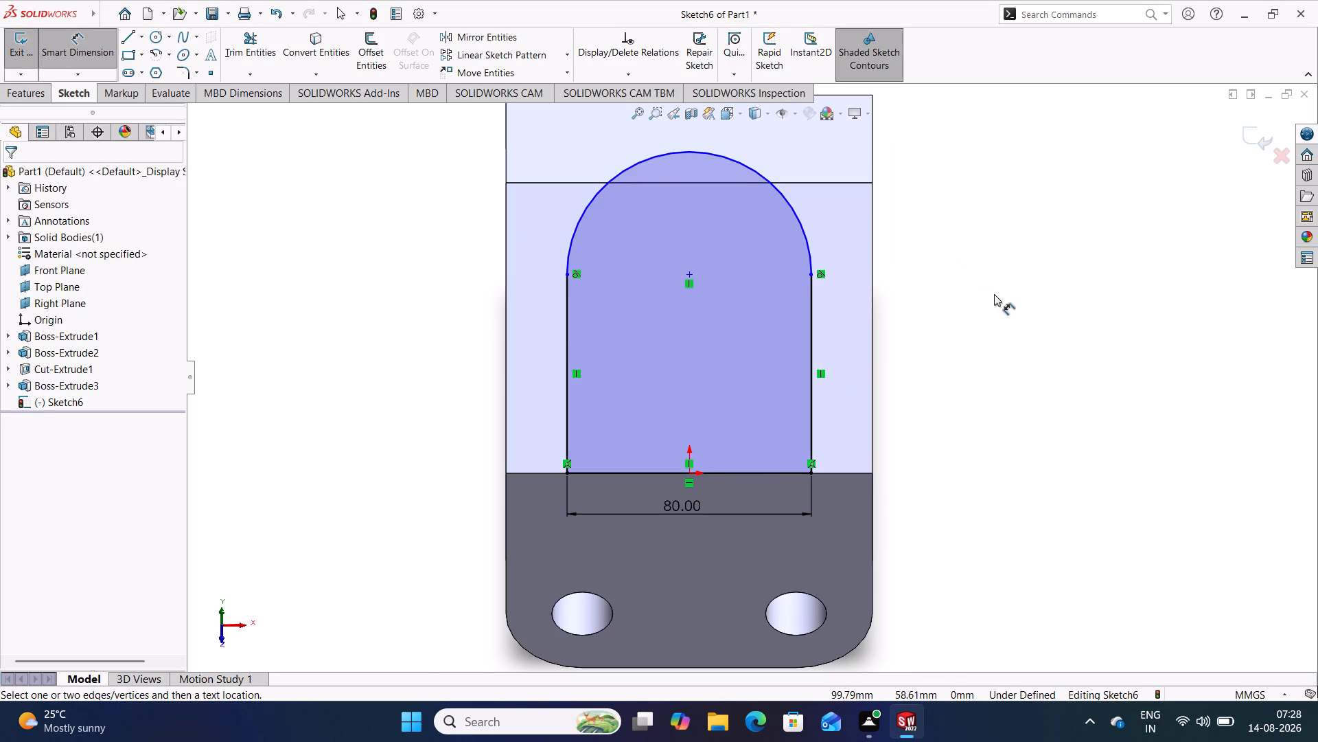
{"action": "right_click_drag", "start_coordinate": [1002, 369], "coordinate": [989, 214]}
{"action": "left_click", "coordinate": [732, 159]}
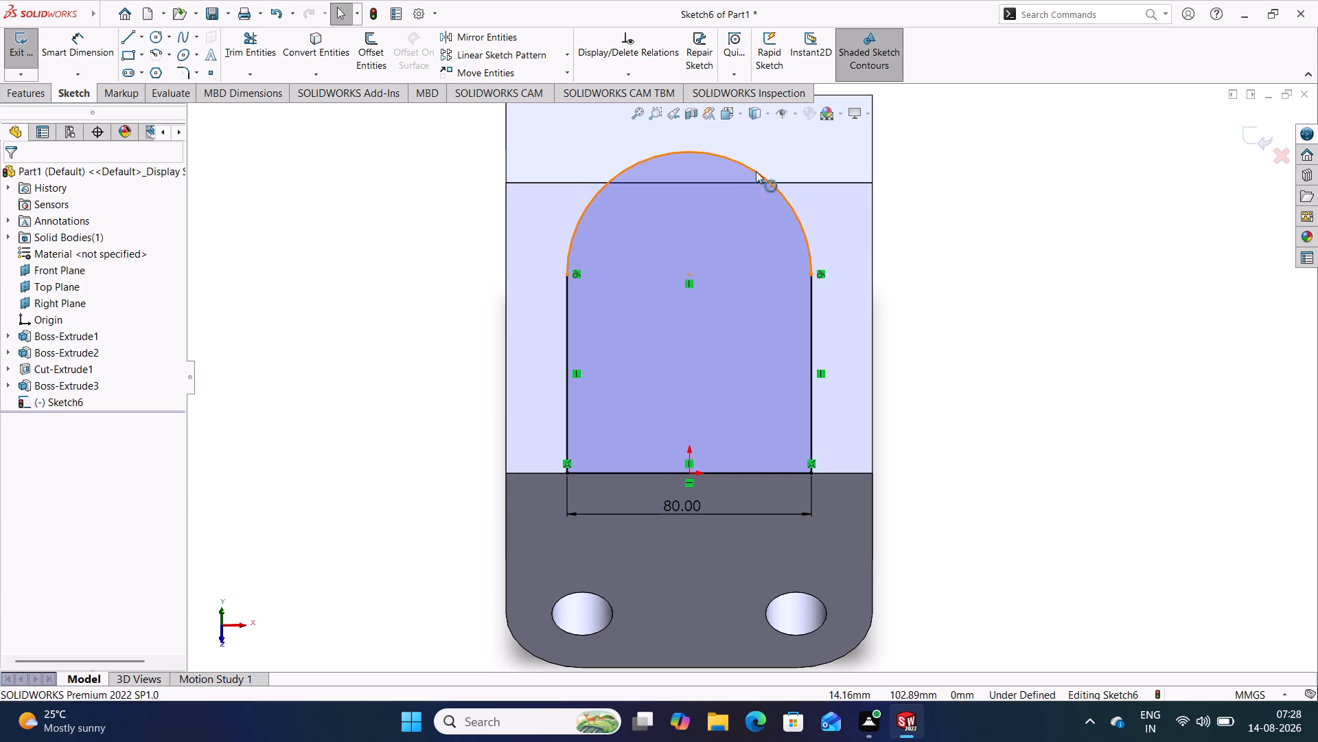
{"action": "left_click", "coordinate": [819, 183]}
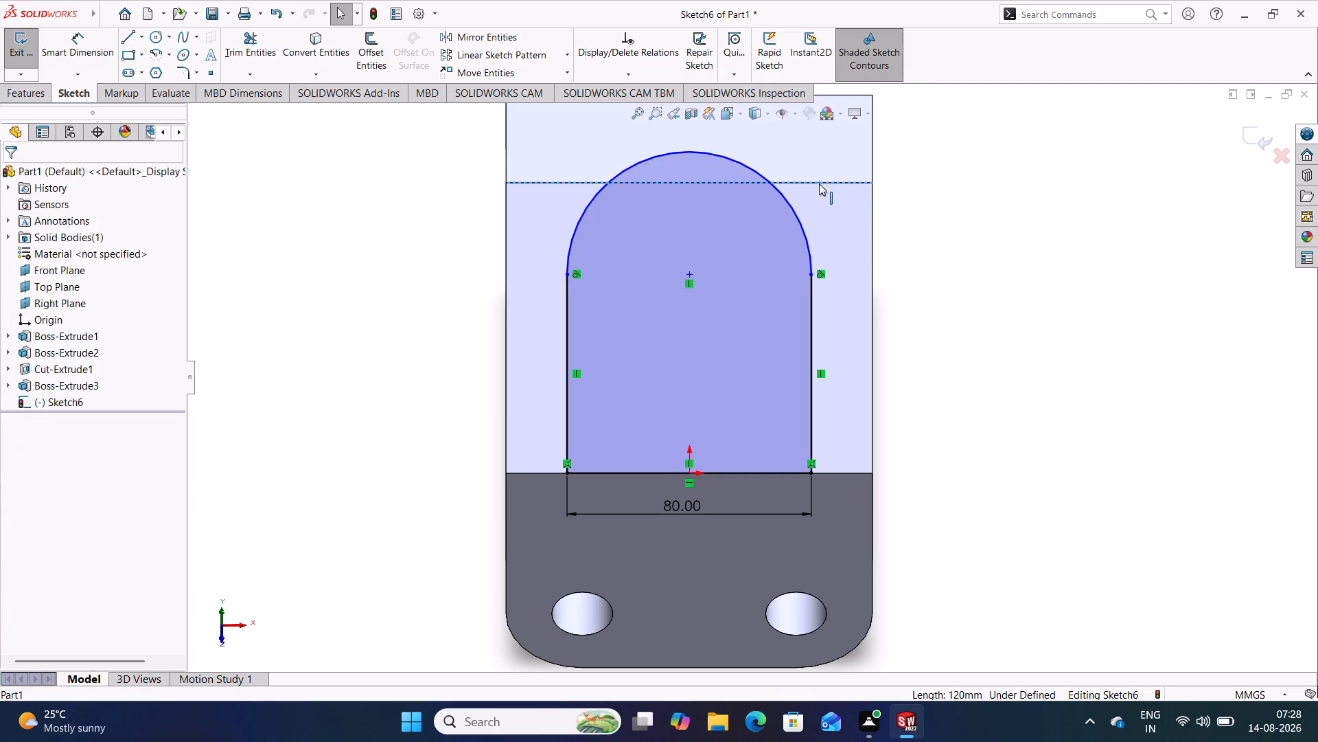
{"action": "left_click", "coordinate": [1043, 216]}
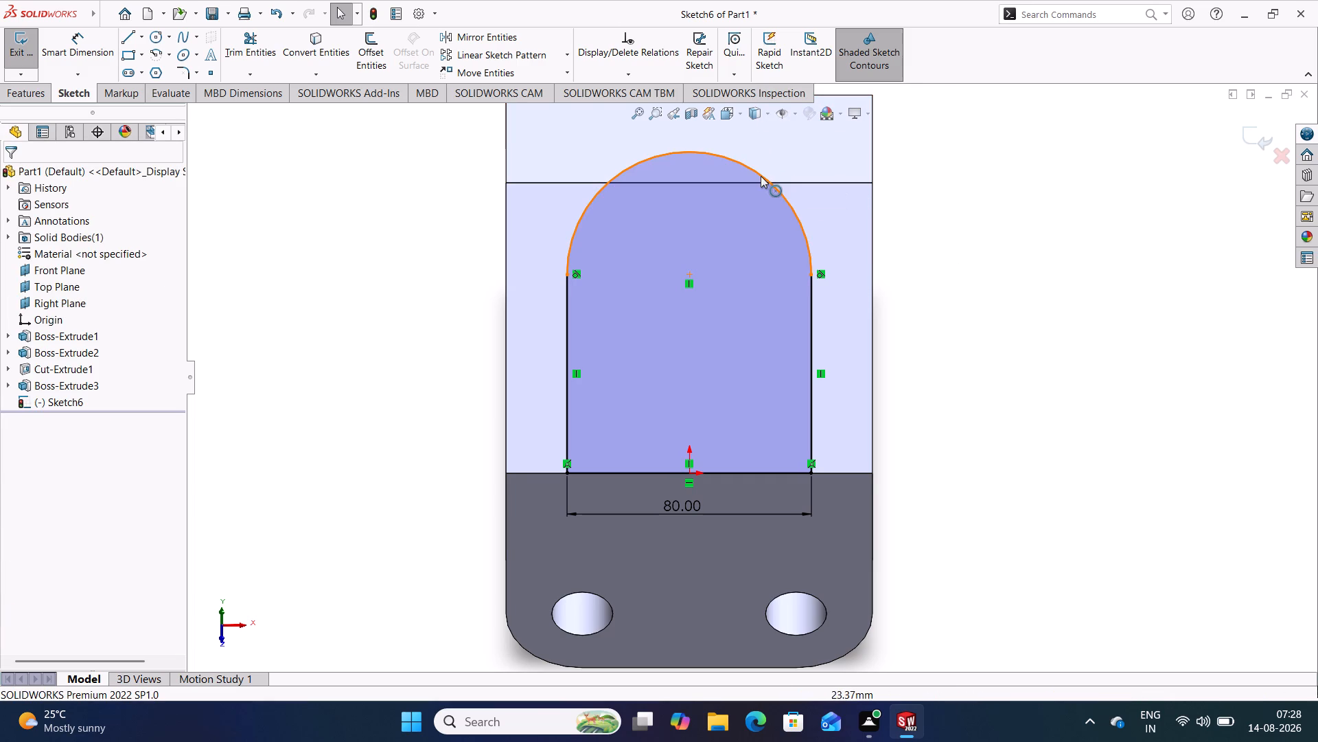
{"action": "left_click", "coordinate": [761, 176]}
{"action": "left_click", "coordinate": [804, 182], "text": "ctrl"}
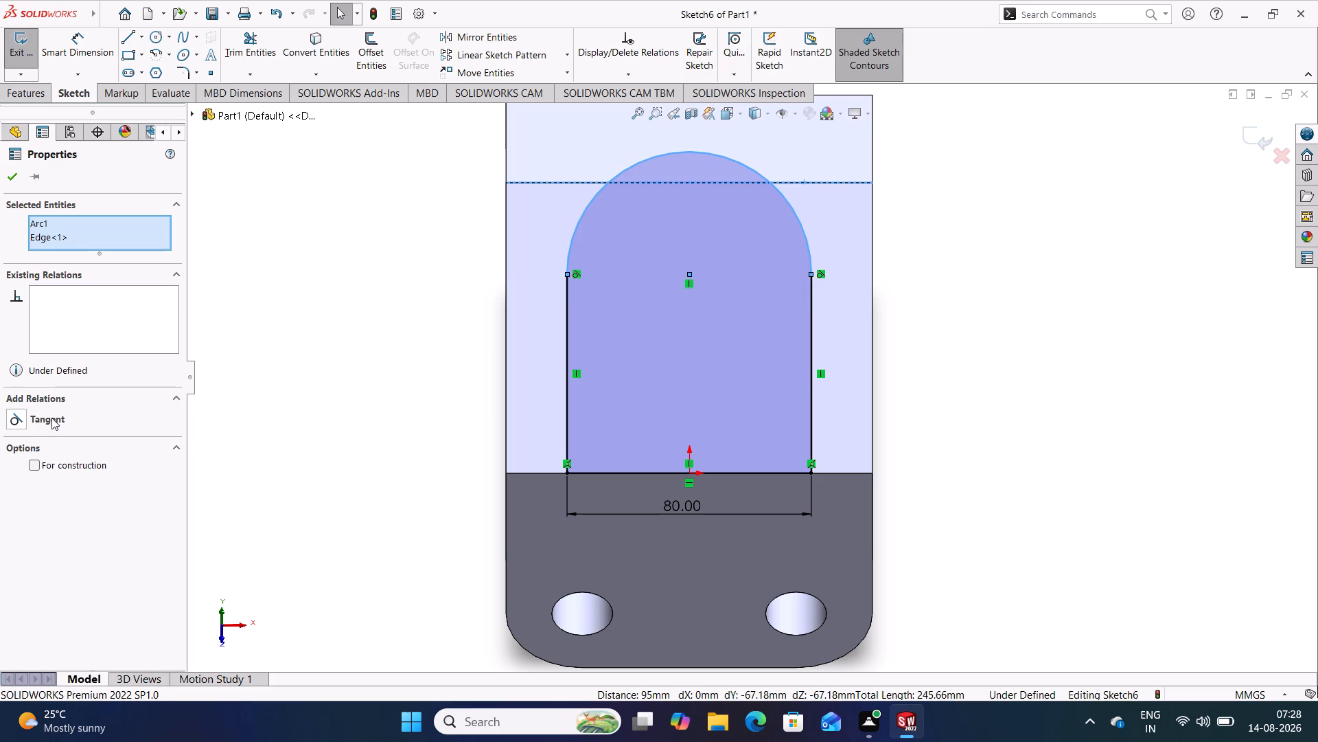
{"action": "left_click", "coordinate": [51, 418]}
{"action": "left_click", "coordinate": [284, 268]}
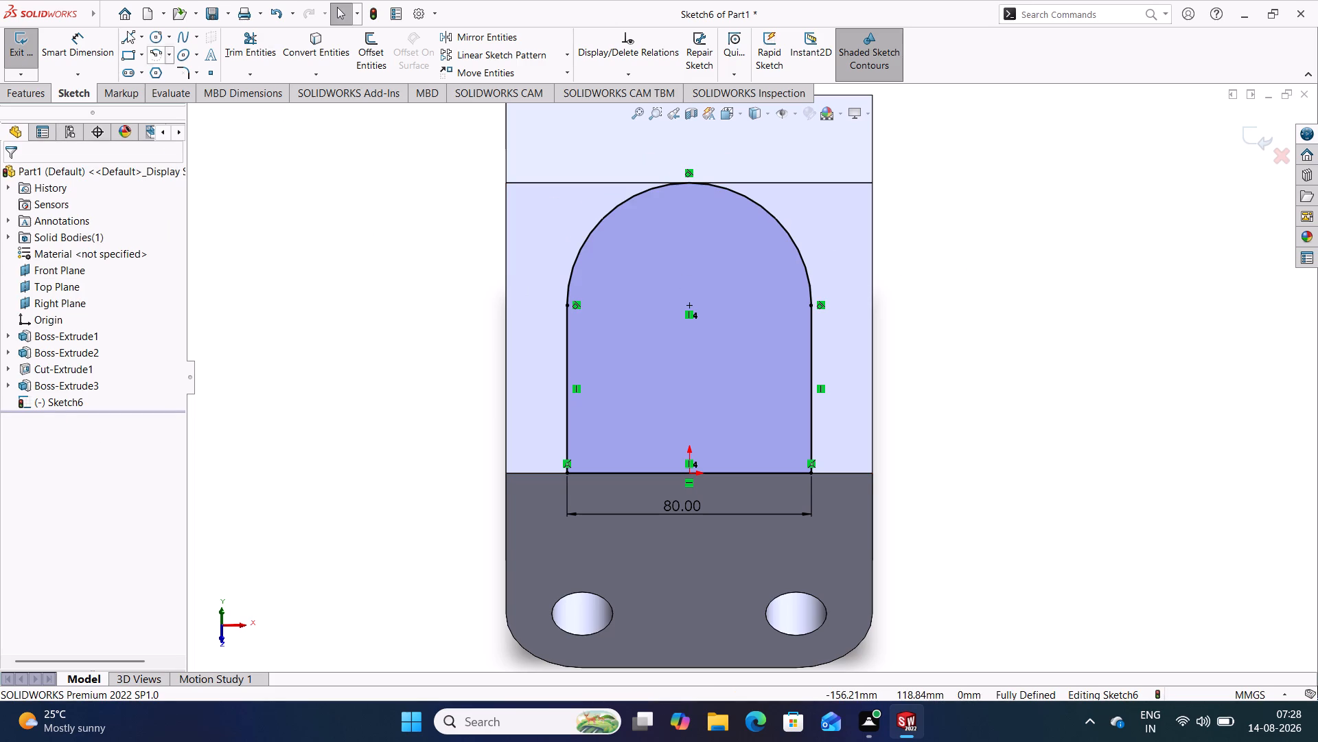
Sketch a circle centred on the arc's centre, dimension its diameter to 30 mm, and exit the sketch.
{"action": "left_click", "coordinate": [156, 36]}
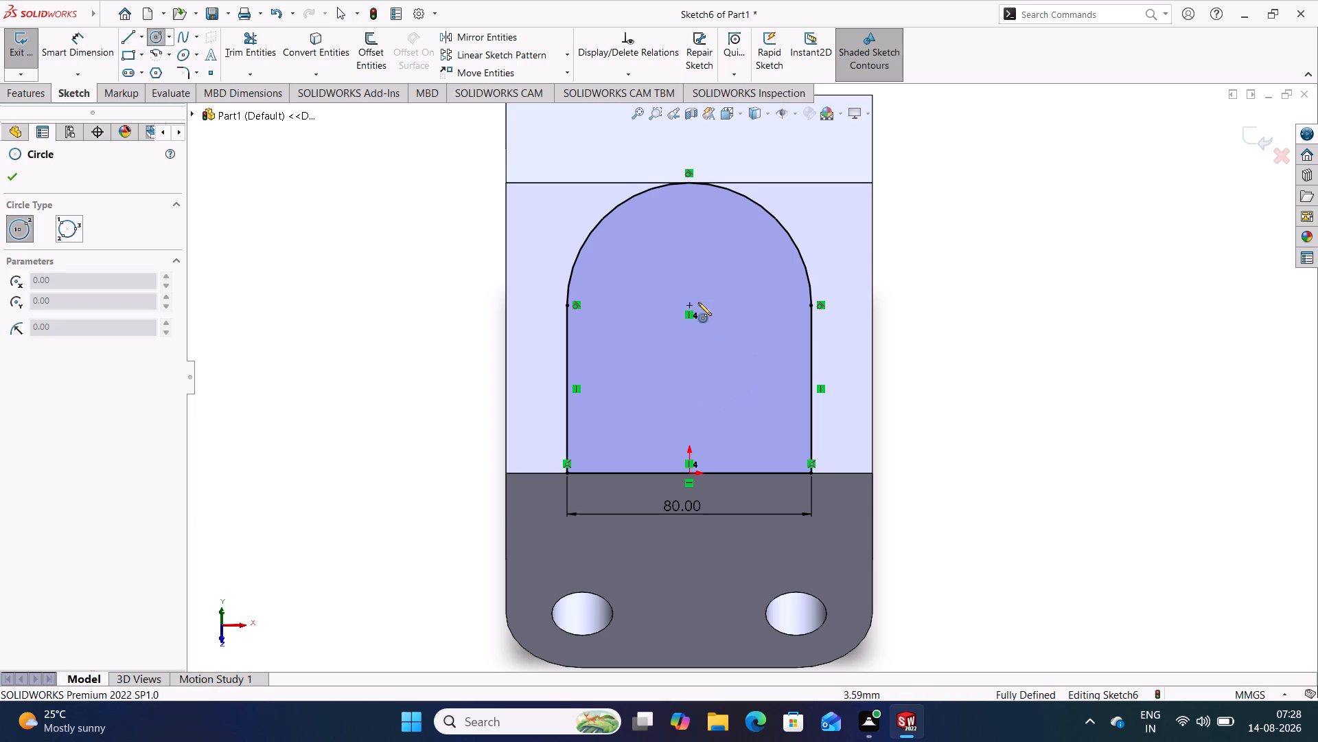
{"action": "left_click", "coordinate": [691, 305]}
{"action": "left_click", "coordinate": [744, 339]}
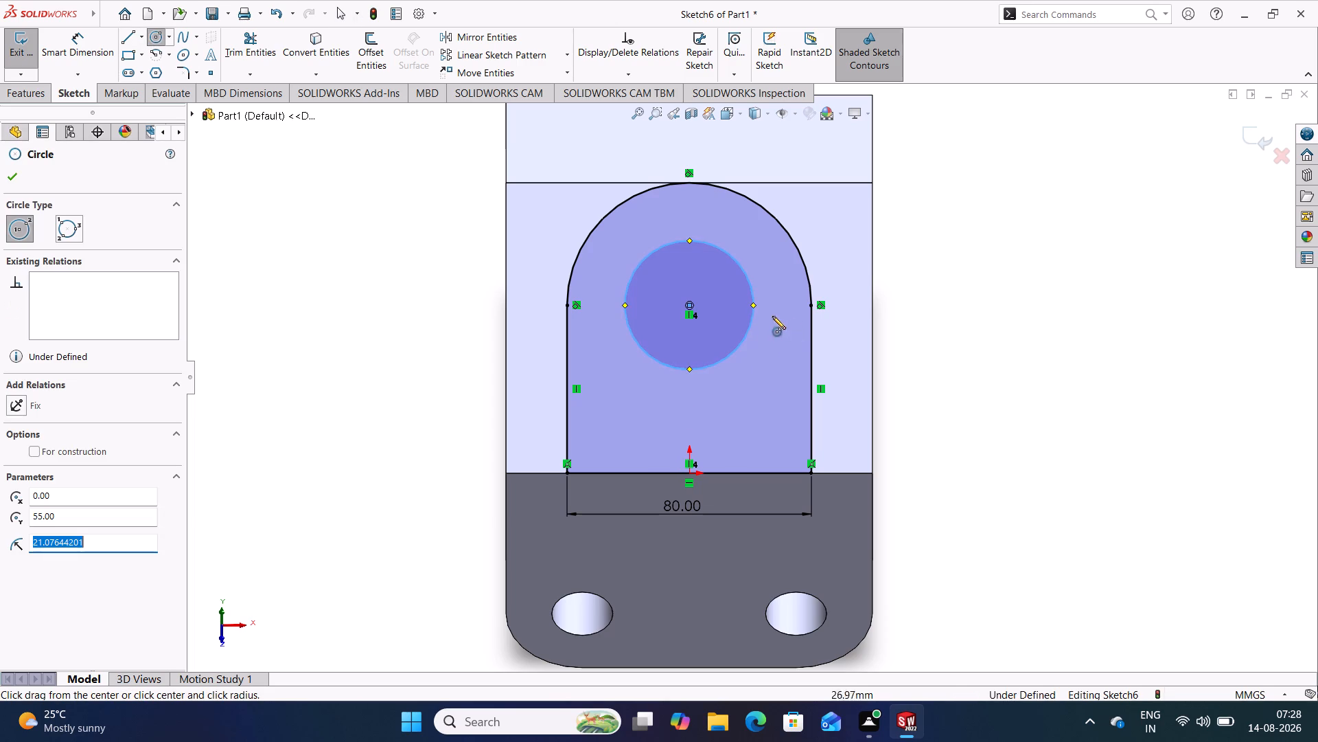
{"action": "right_click_drag", "start_coordinate": [955, 406], "coordinate": [954, 337]}
{"action": "left_click", "coordinate": [752, 296]}
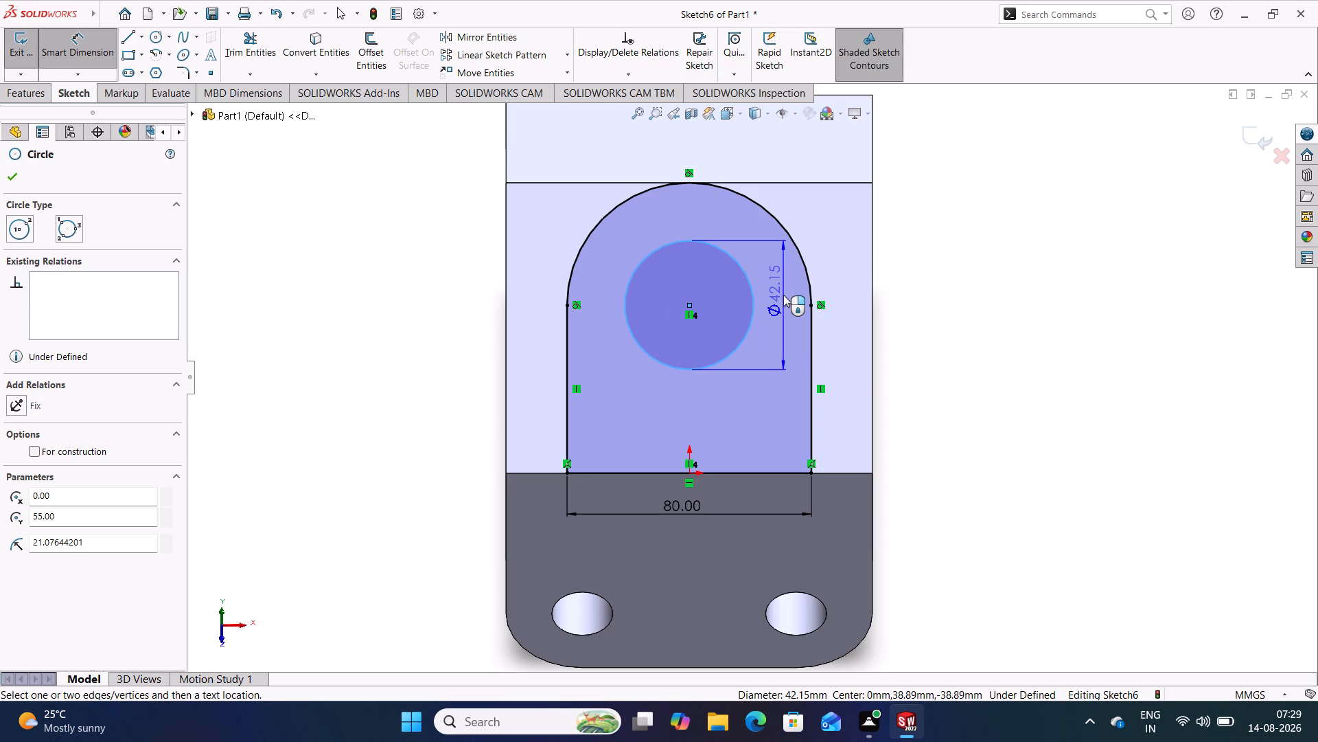
{"action": "left_click", "coordinate": [783, 295]}
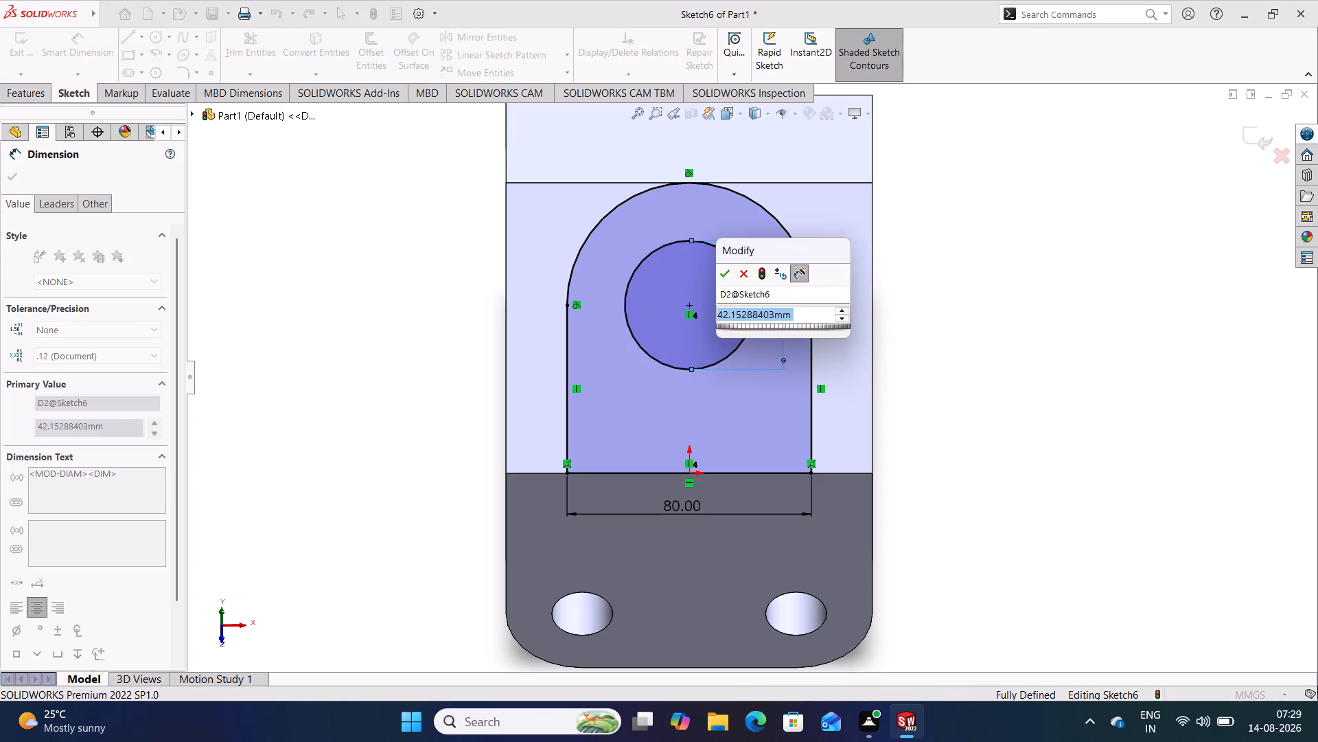
{"action": "type", "text": "30"}
{"action": "key", "text": "Return"}
{"action": "left_click", "coordinate": [989, 279]}
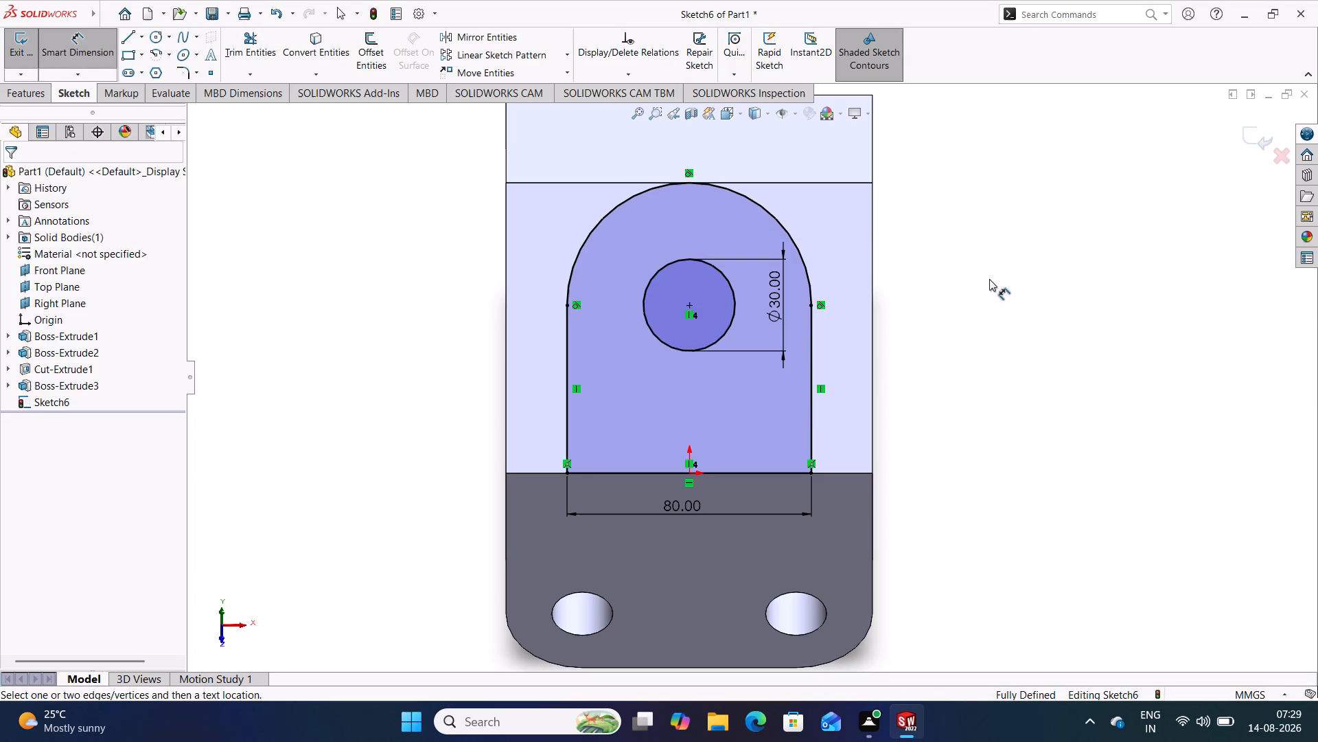
{"action": "left_click", "coordinate": [1256, 131]}
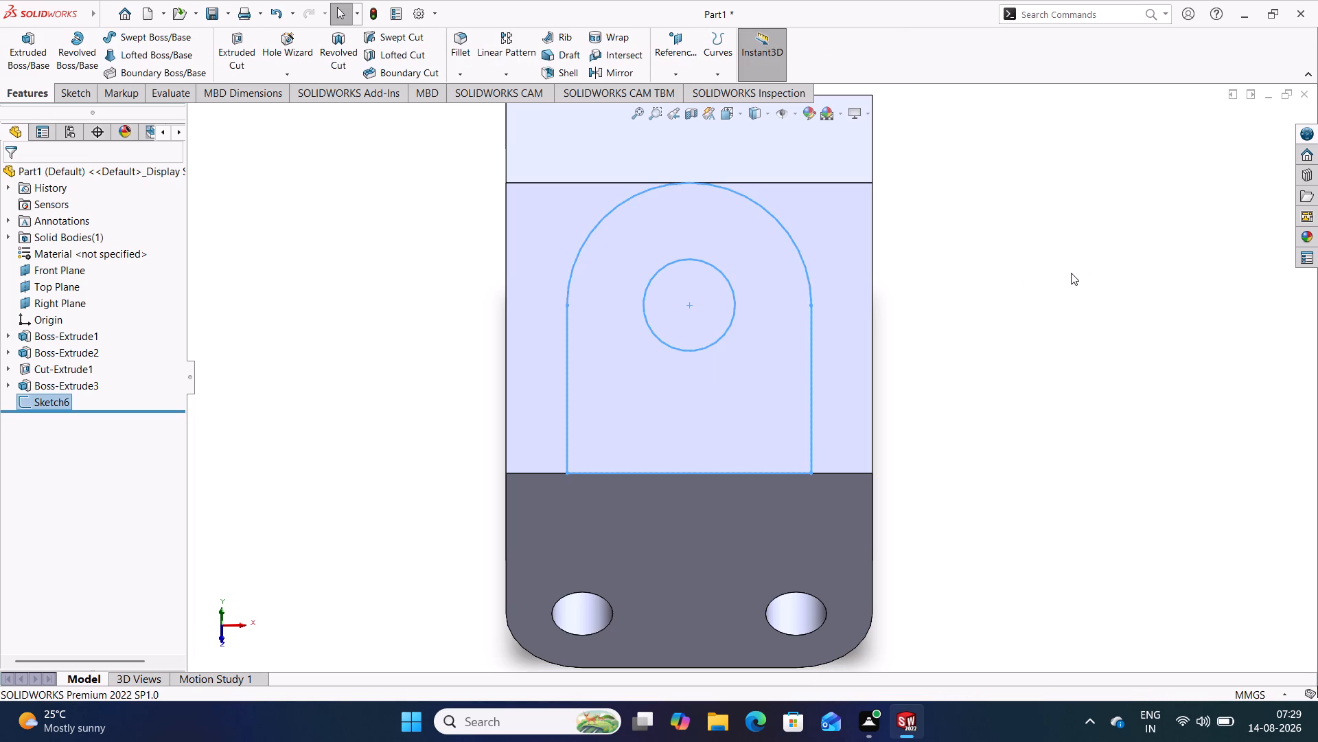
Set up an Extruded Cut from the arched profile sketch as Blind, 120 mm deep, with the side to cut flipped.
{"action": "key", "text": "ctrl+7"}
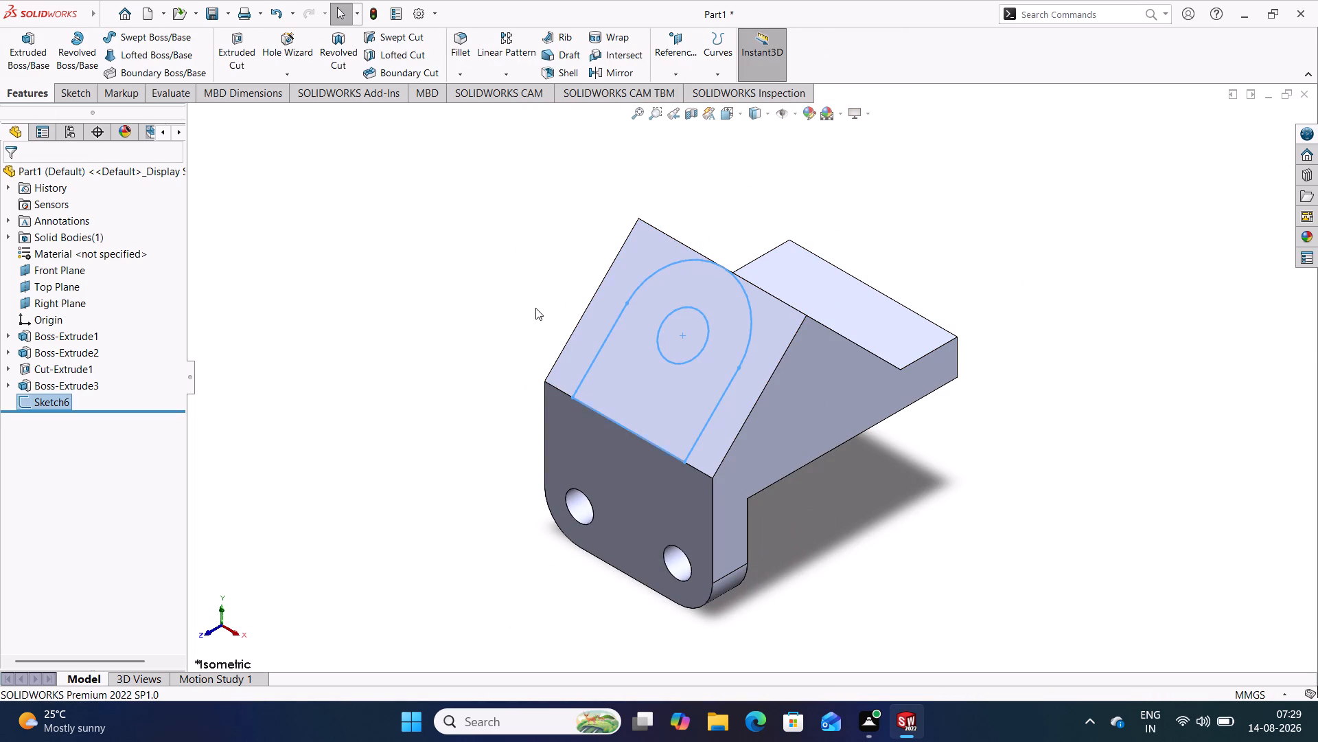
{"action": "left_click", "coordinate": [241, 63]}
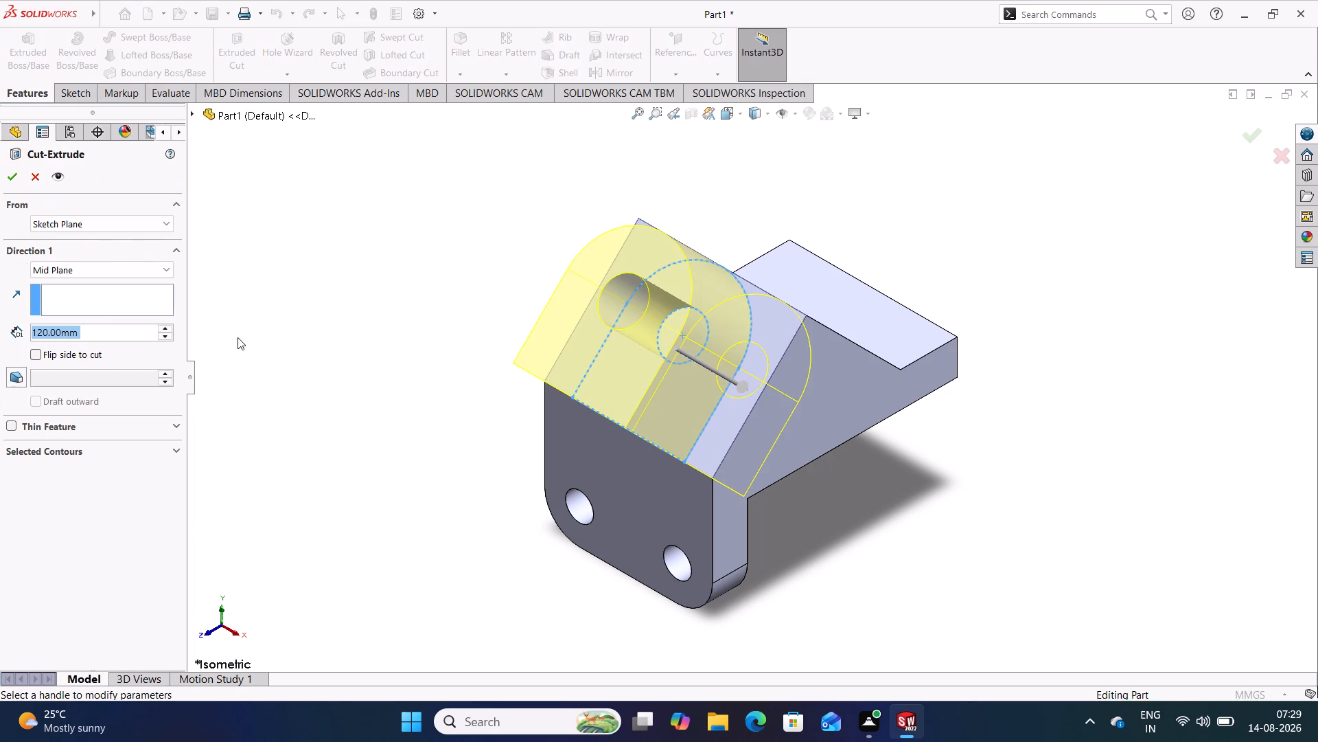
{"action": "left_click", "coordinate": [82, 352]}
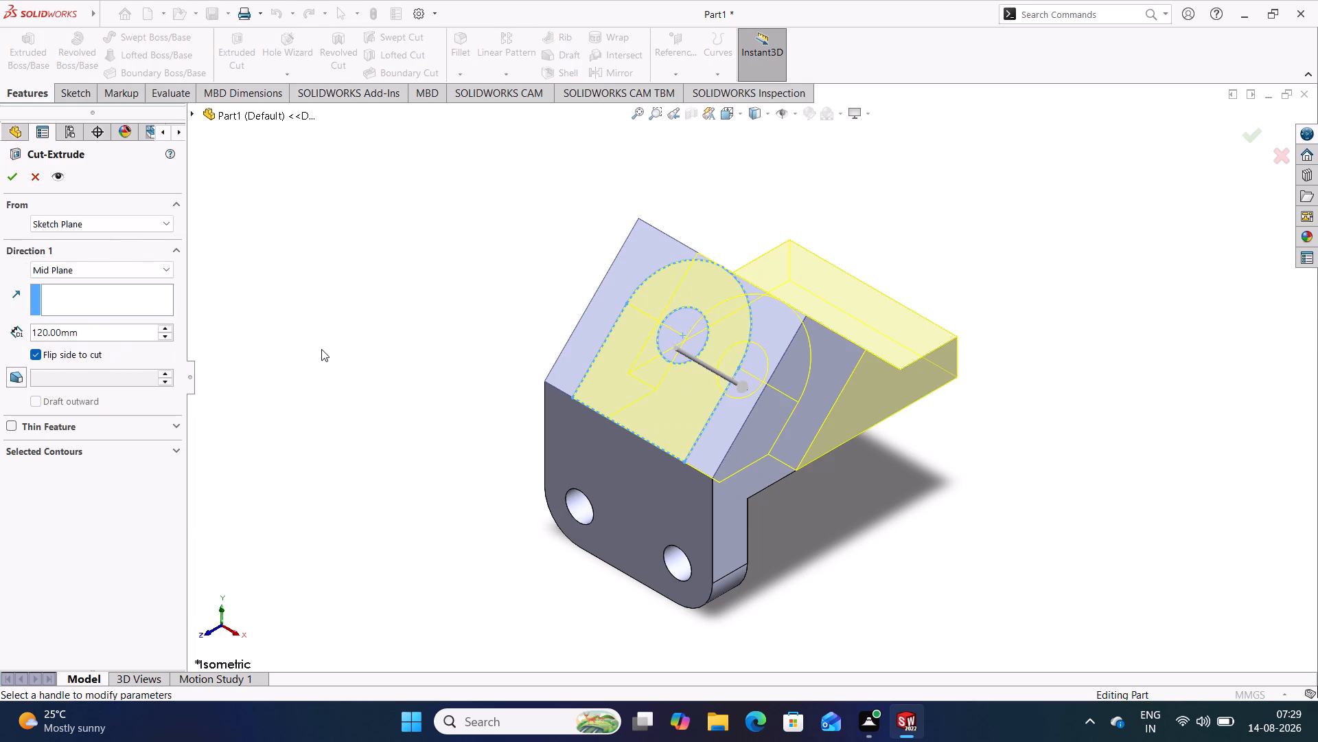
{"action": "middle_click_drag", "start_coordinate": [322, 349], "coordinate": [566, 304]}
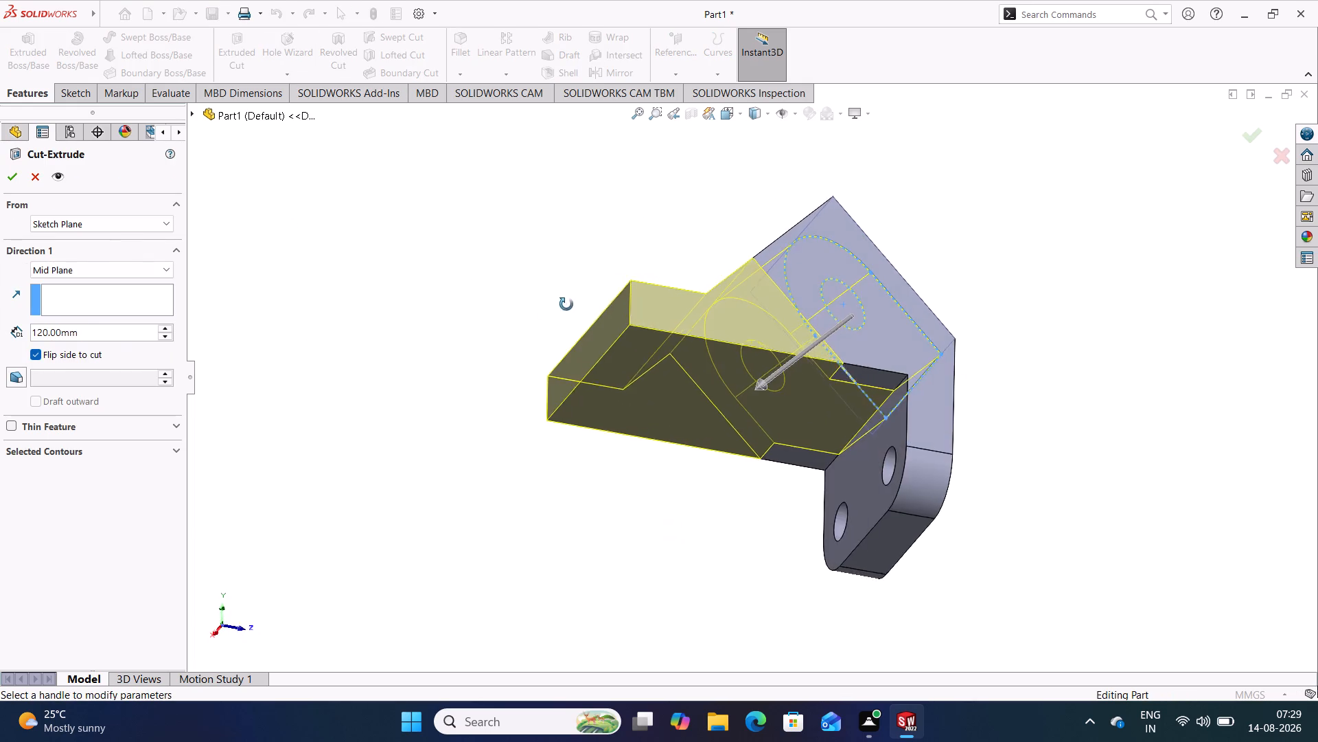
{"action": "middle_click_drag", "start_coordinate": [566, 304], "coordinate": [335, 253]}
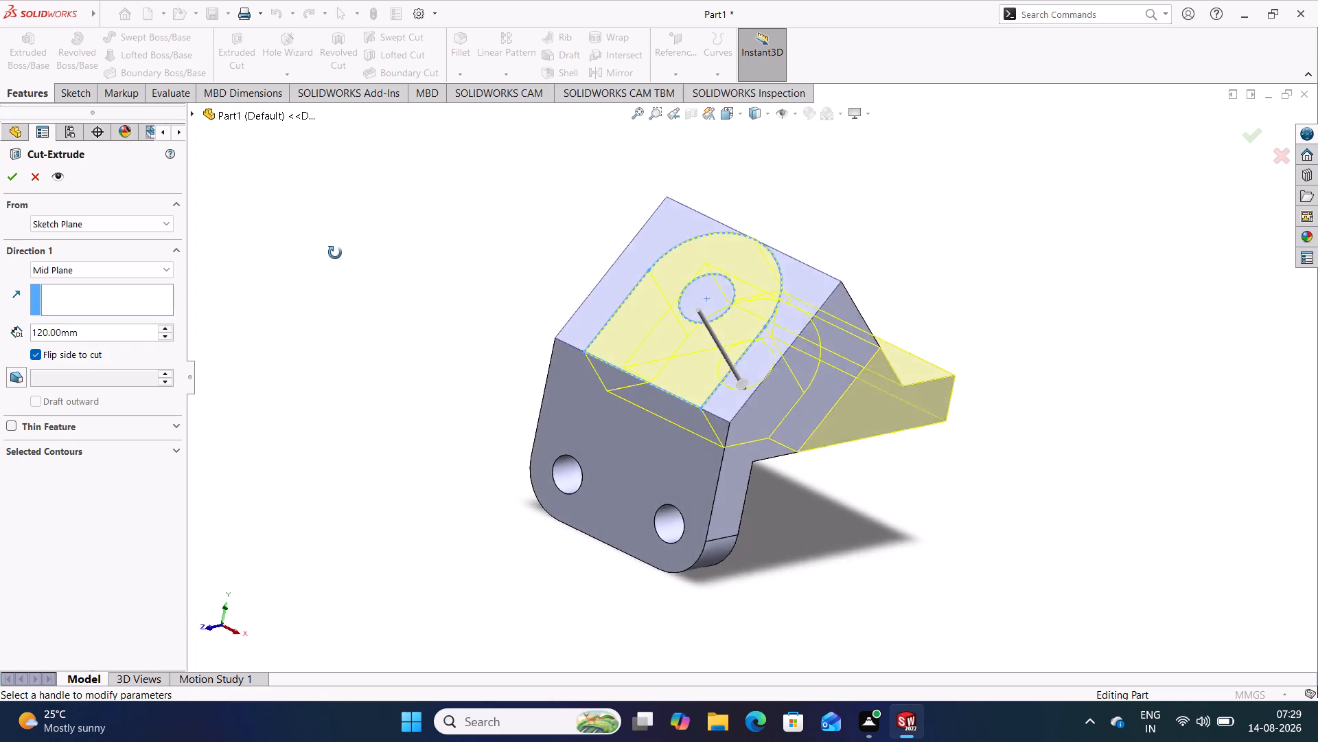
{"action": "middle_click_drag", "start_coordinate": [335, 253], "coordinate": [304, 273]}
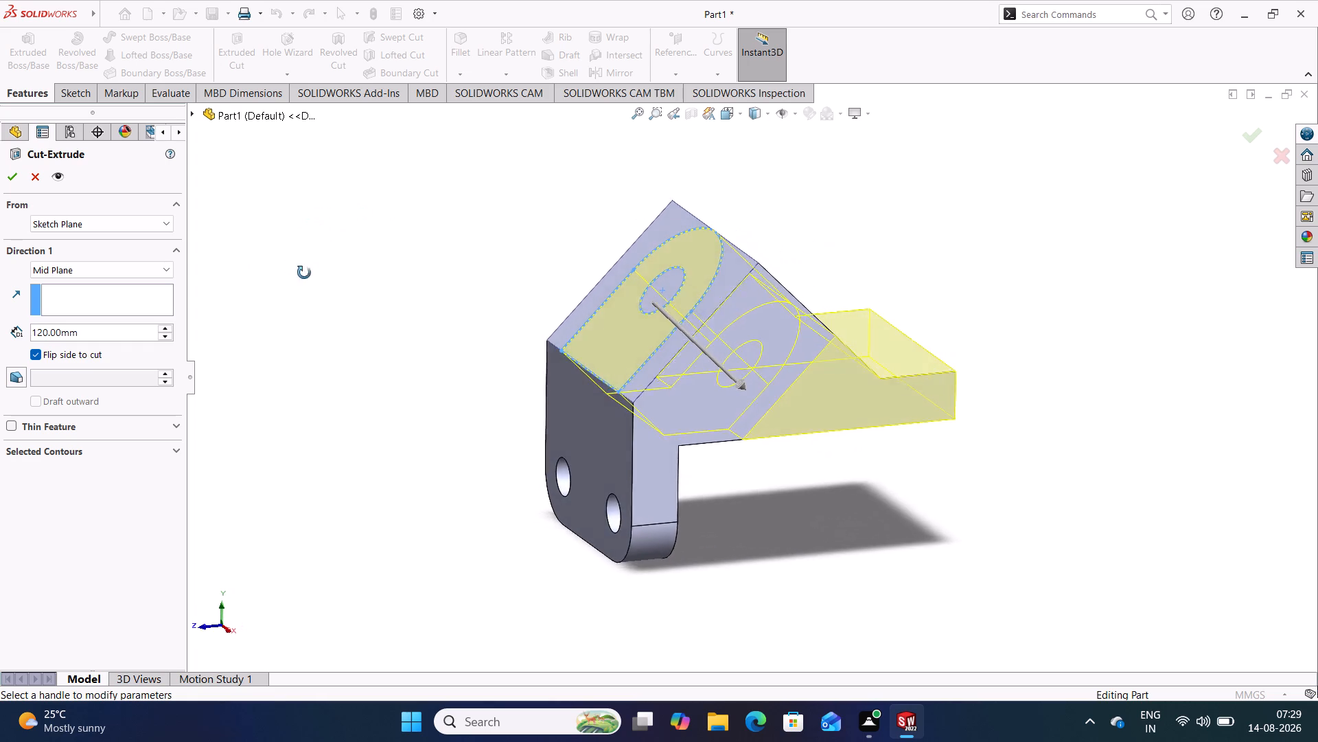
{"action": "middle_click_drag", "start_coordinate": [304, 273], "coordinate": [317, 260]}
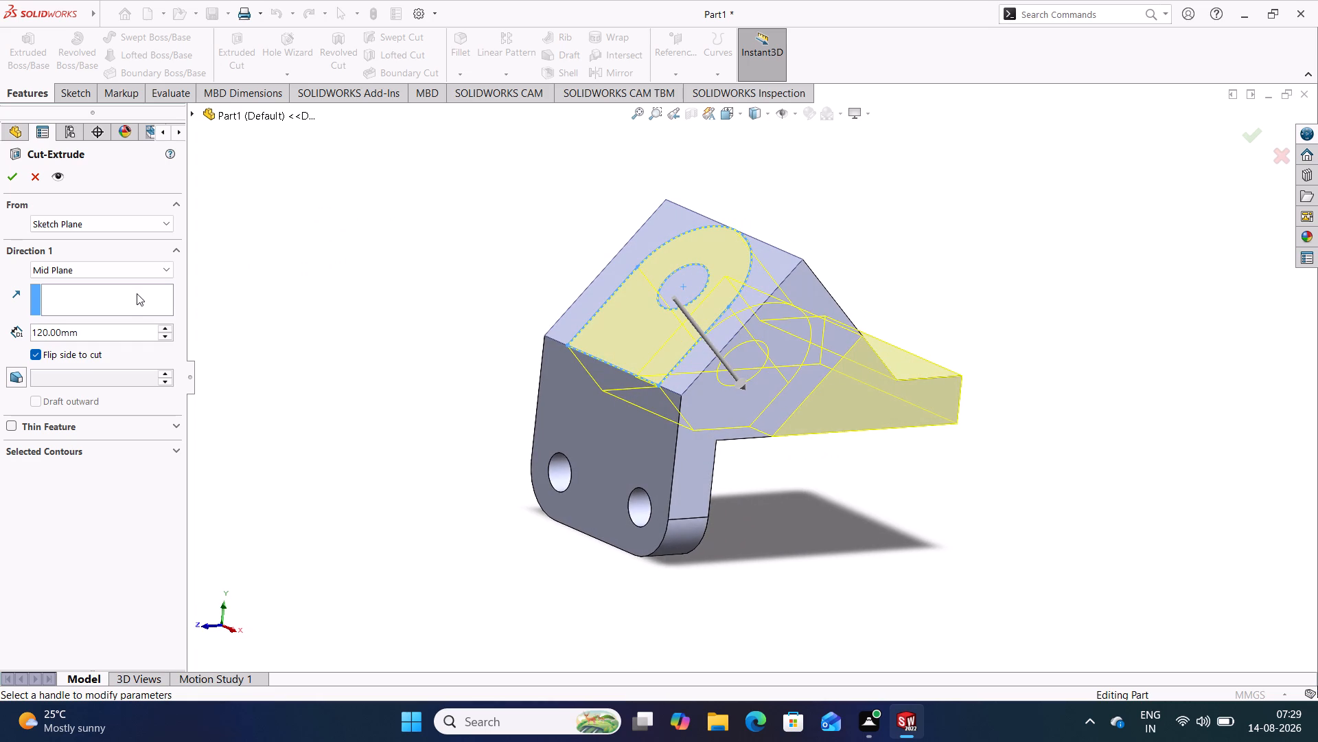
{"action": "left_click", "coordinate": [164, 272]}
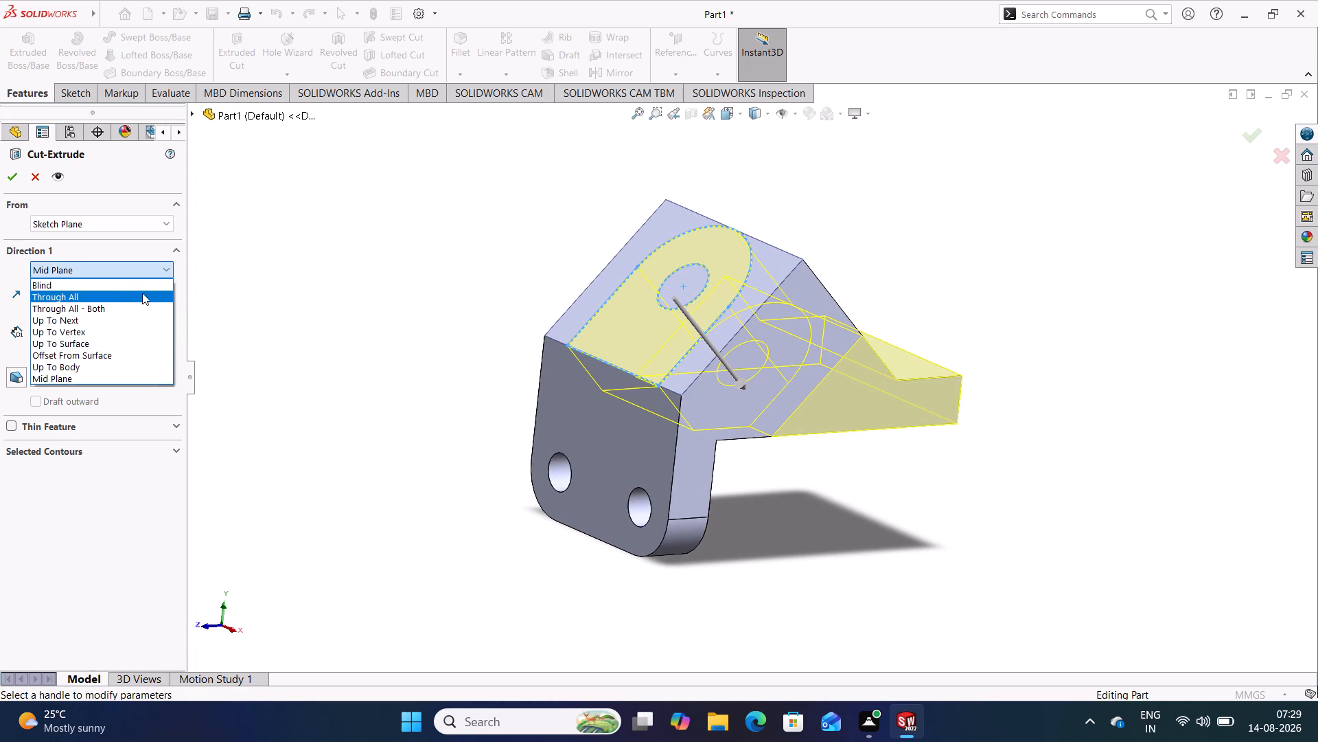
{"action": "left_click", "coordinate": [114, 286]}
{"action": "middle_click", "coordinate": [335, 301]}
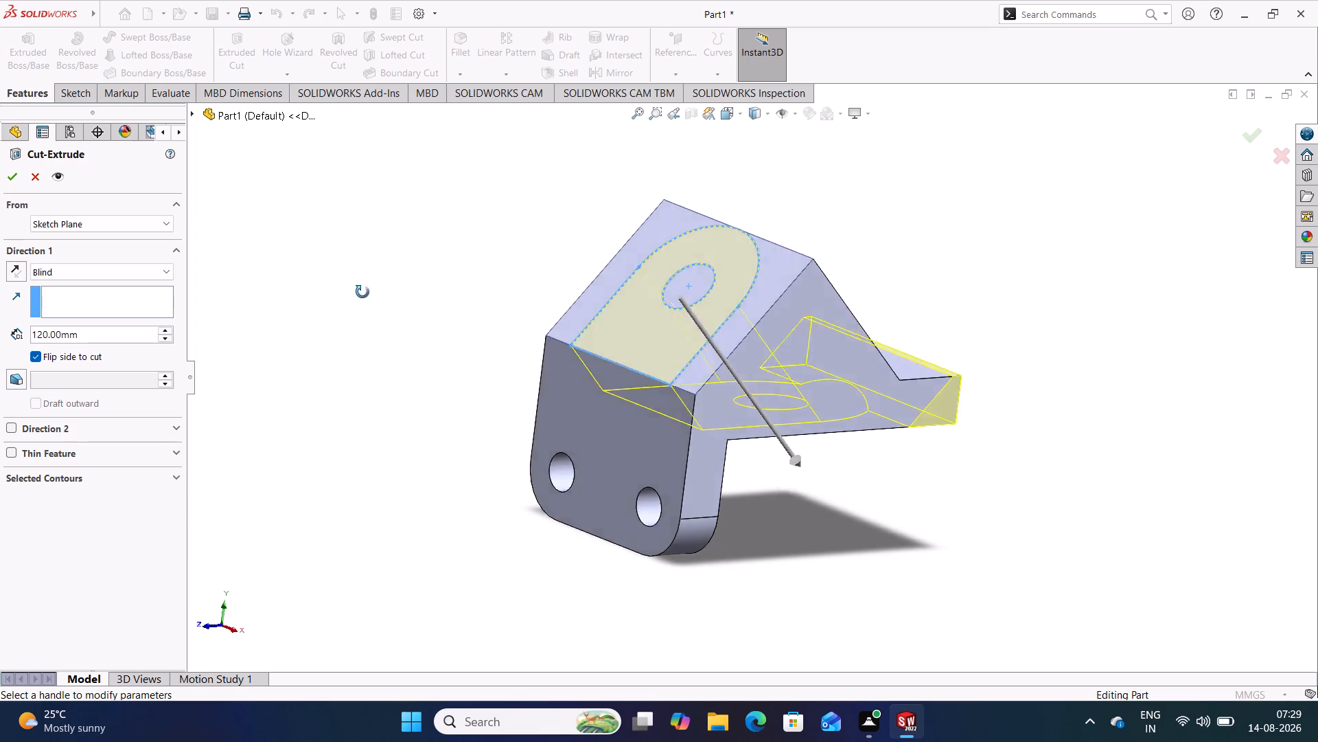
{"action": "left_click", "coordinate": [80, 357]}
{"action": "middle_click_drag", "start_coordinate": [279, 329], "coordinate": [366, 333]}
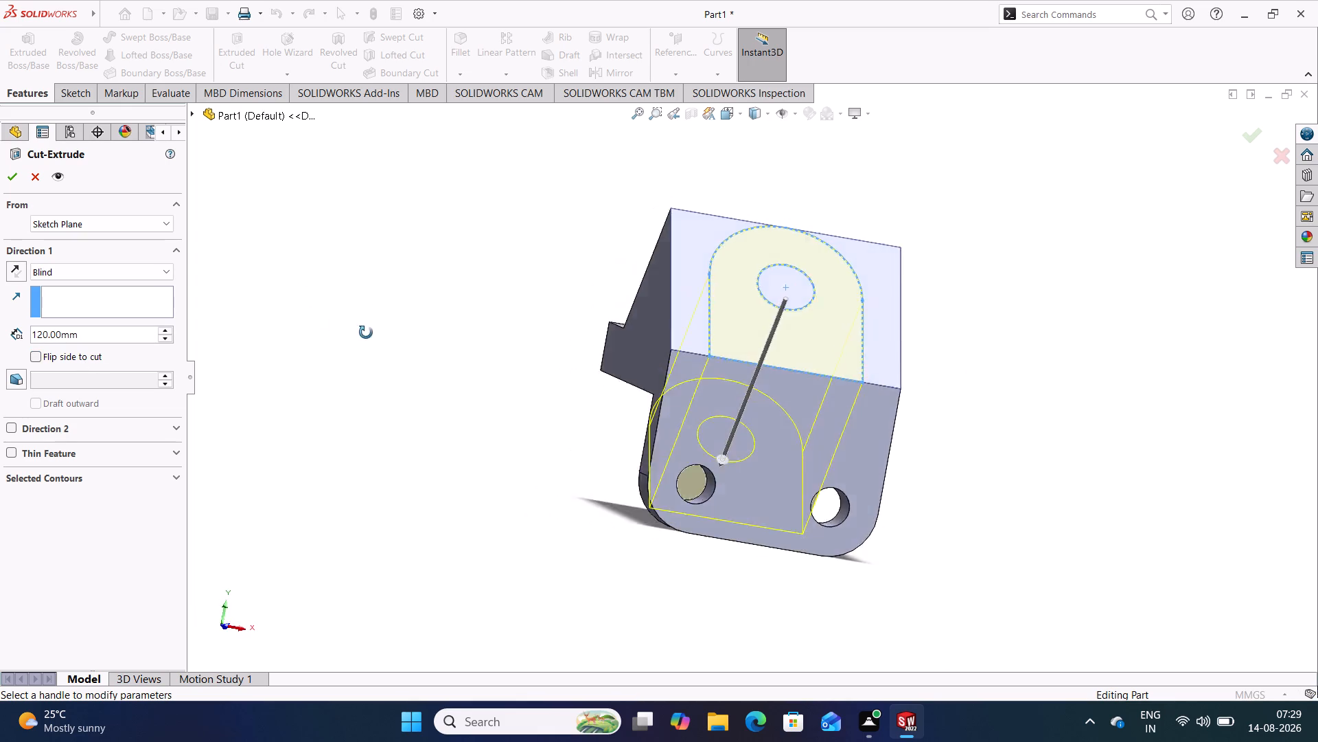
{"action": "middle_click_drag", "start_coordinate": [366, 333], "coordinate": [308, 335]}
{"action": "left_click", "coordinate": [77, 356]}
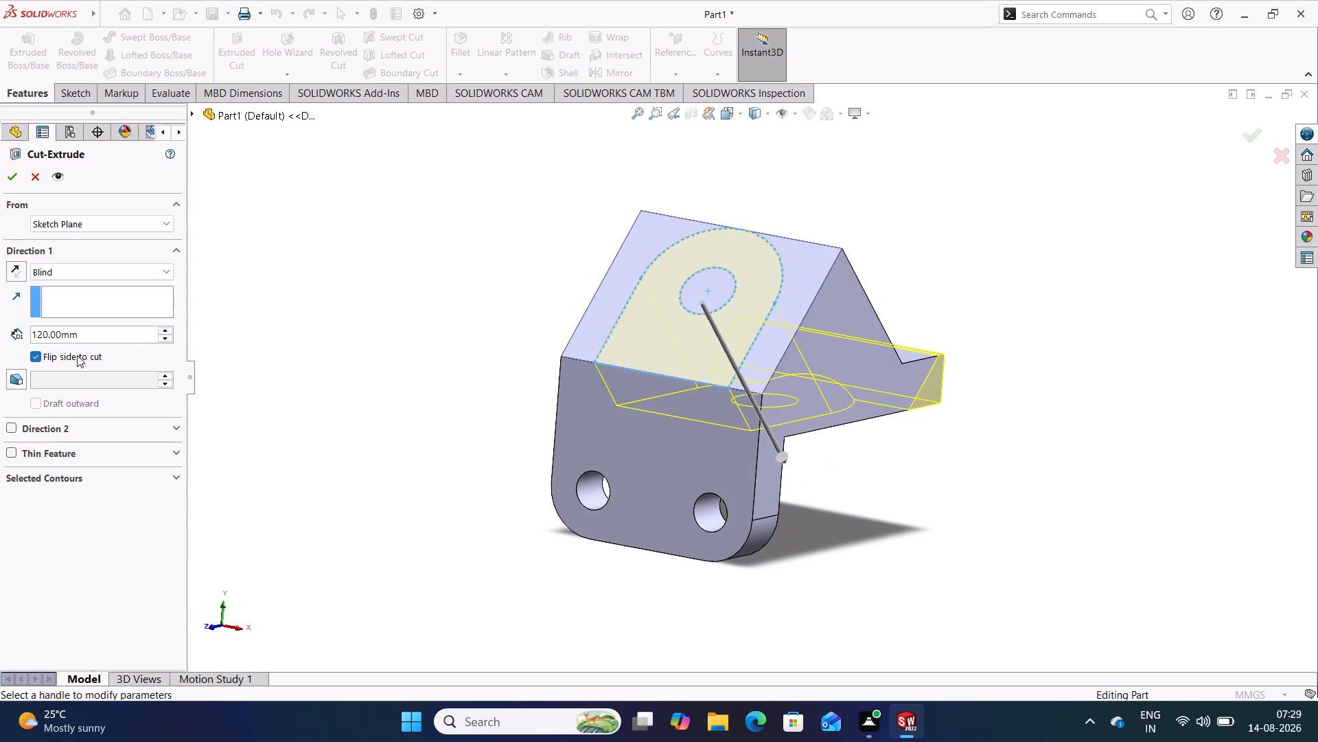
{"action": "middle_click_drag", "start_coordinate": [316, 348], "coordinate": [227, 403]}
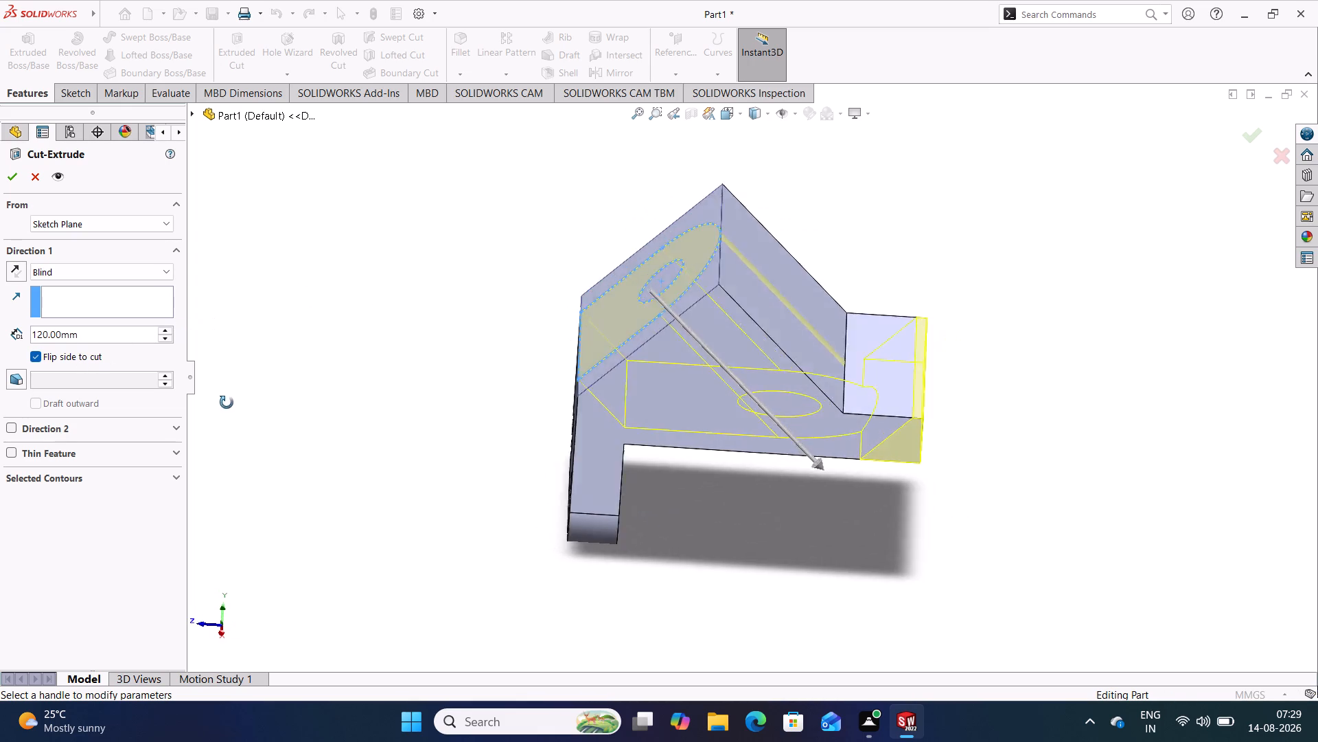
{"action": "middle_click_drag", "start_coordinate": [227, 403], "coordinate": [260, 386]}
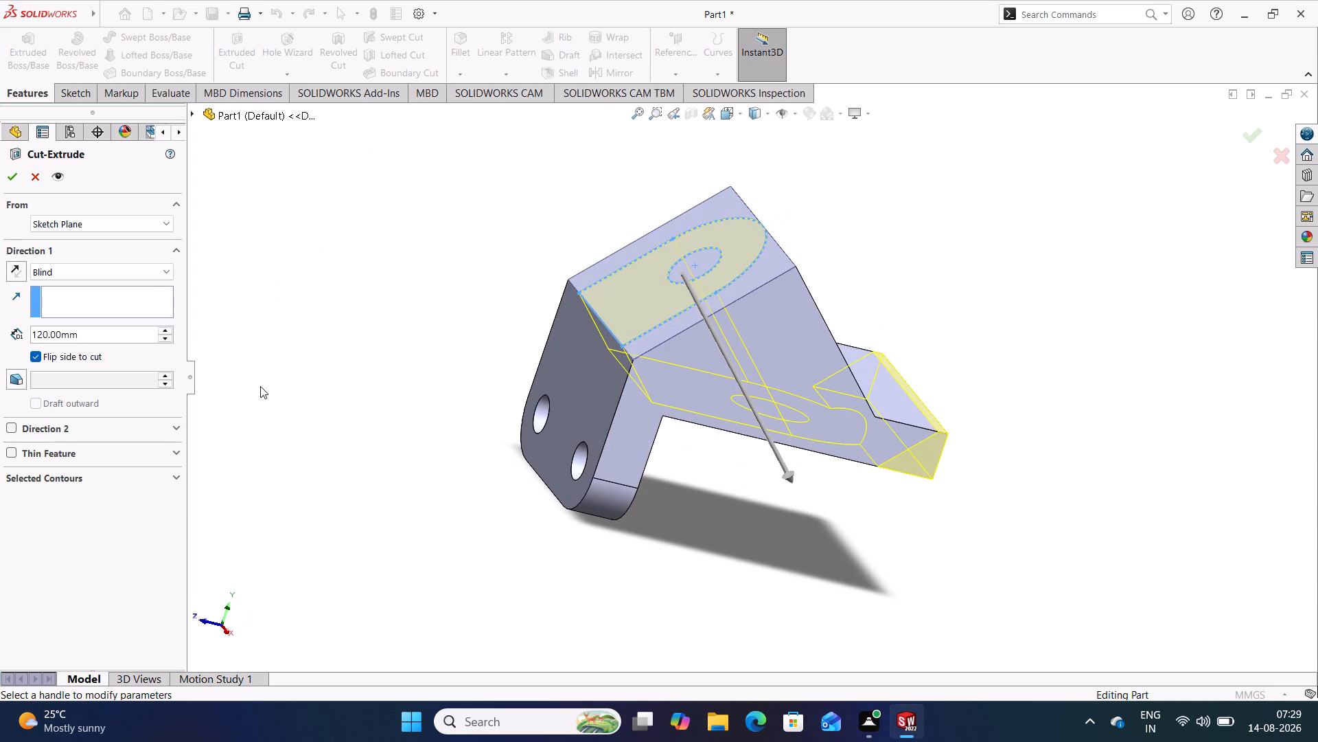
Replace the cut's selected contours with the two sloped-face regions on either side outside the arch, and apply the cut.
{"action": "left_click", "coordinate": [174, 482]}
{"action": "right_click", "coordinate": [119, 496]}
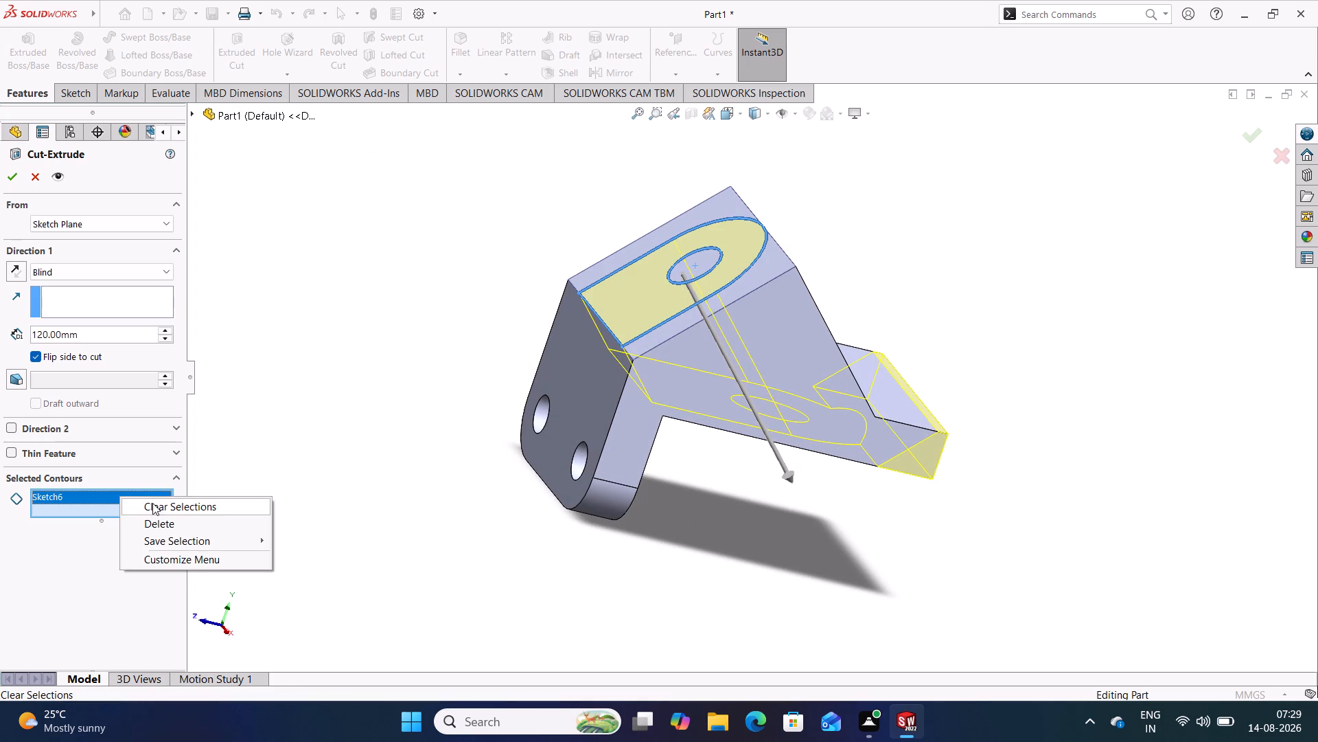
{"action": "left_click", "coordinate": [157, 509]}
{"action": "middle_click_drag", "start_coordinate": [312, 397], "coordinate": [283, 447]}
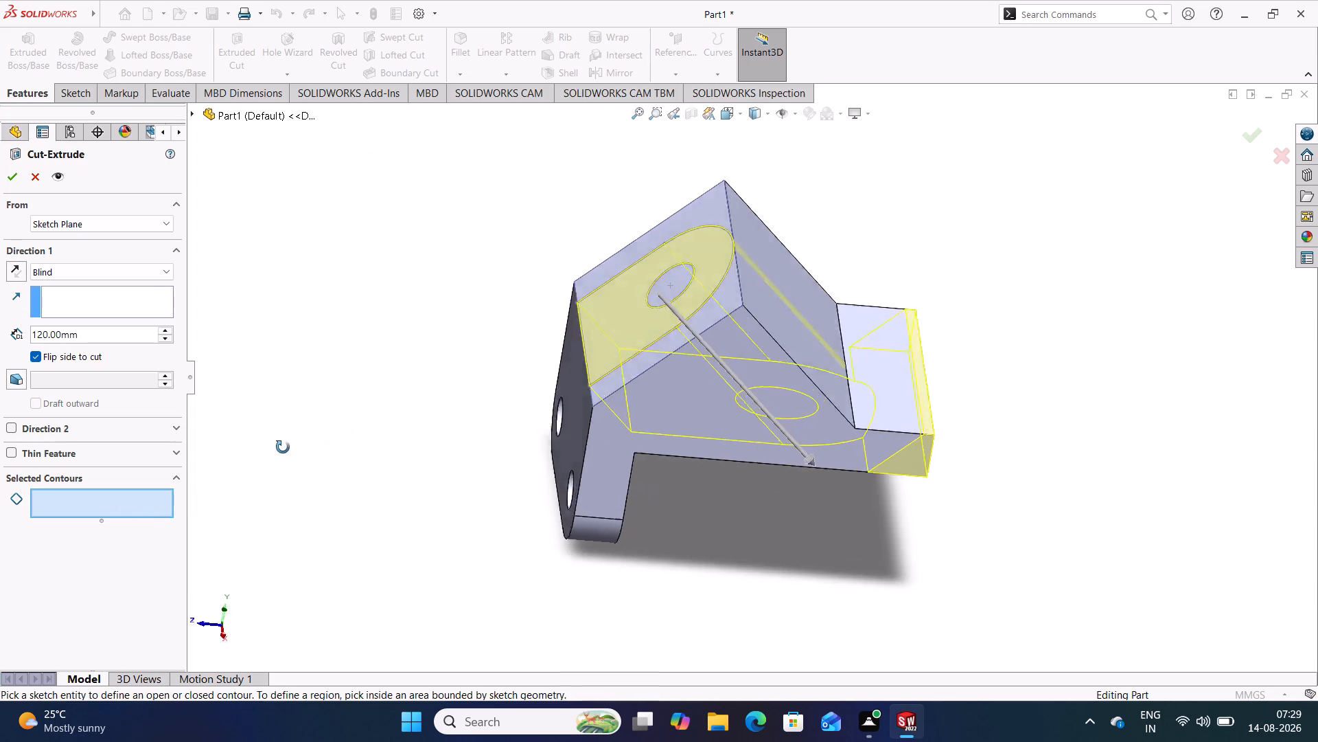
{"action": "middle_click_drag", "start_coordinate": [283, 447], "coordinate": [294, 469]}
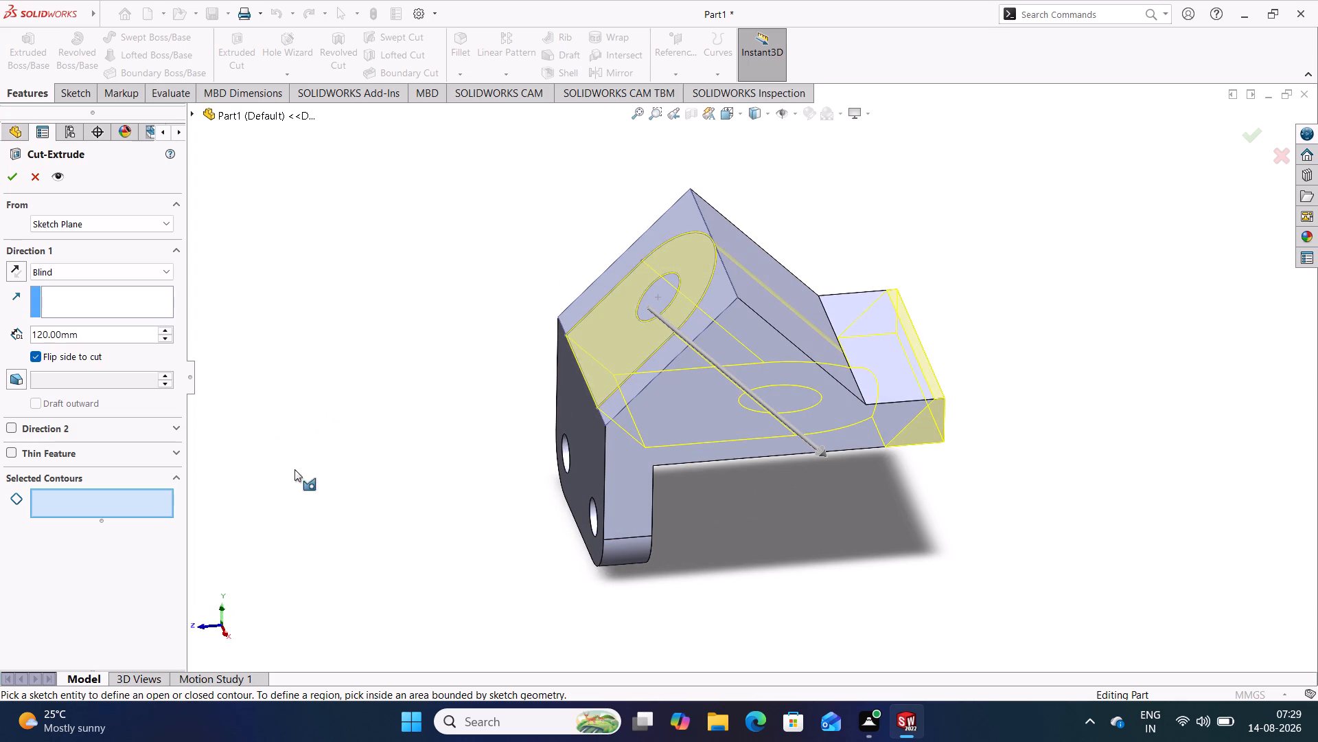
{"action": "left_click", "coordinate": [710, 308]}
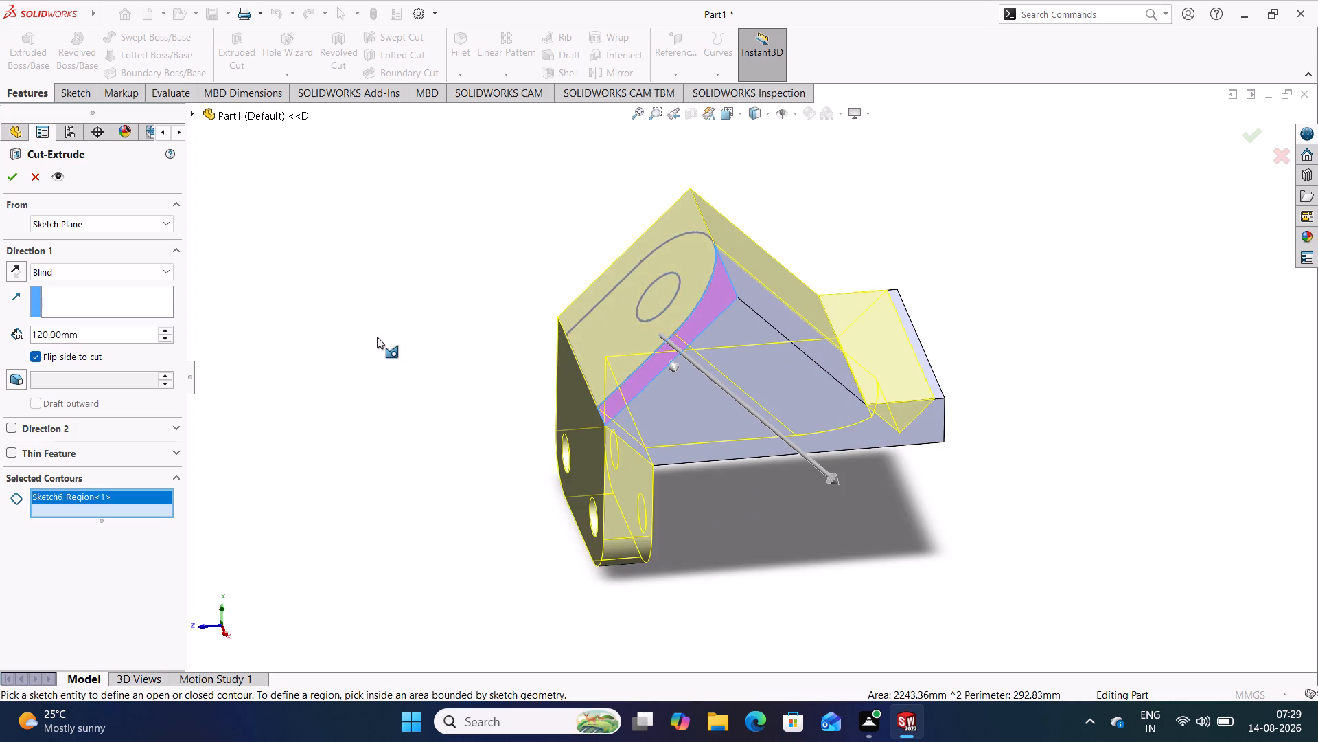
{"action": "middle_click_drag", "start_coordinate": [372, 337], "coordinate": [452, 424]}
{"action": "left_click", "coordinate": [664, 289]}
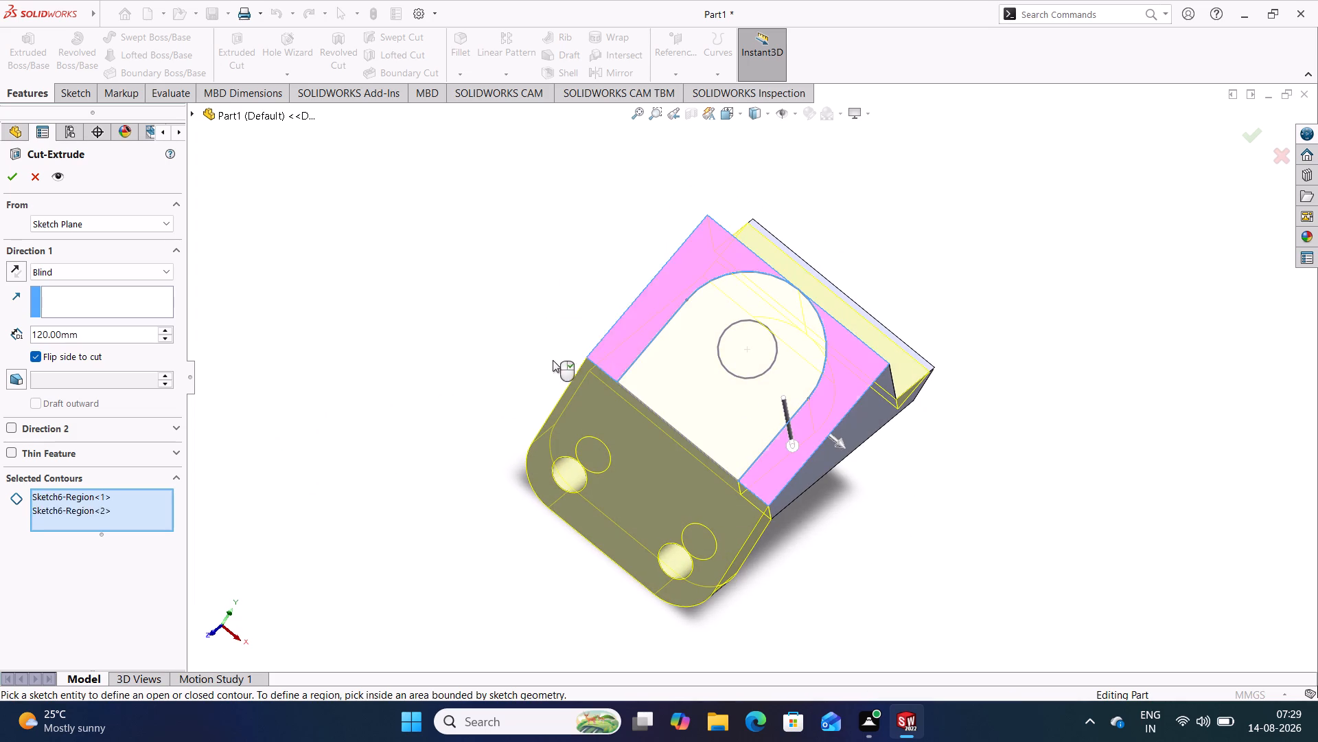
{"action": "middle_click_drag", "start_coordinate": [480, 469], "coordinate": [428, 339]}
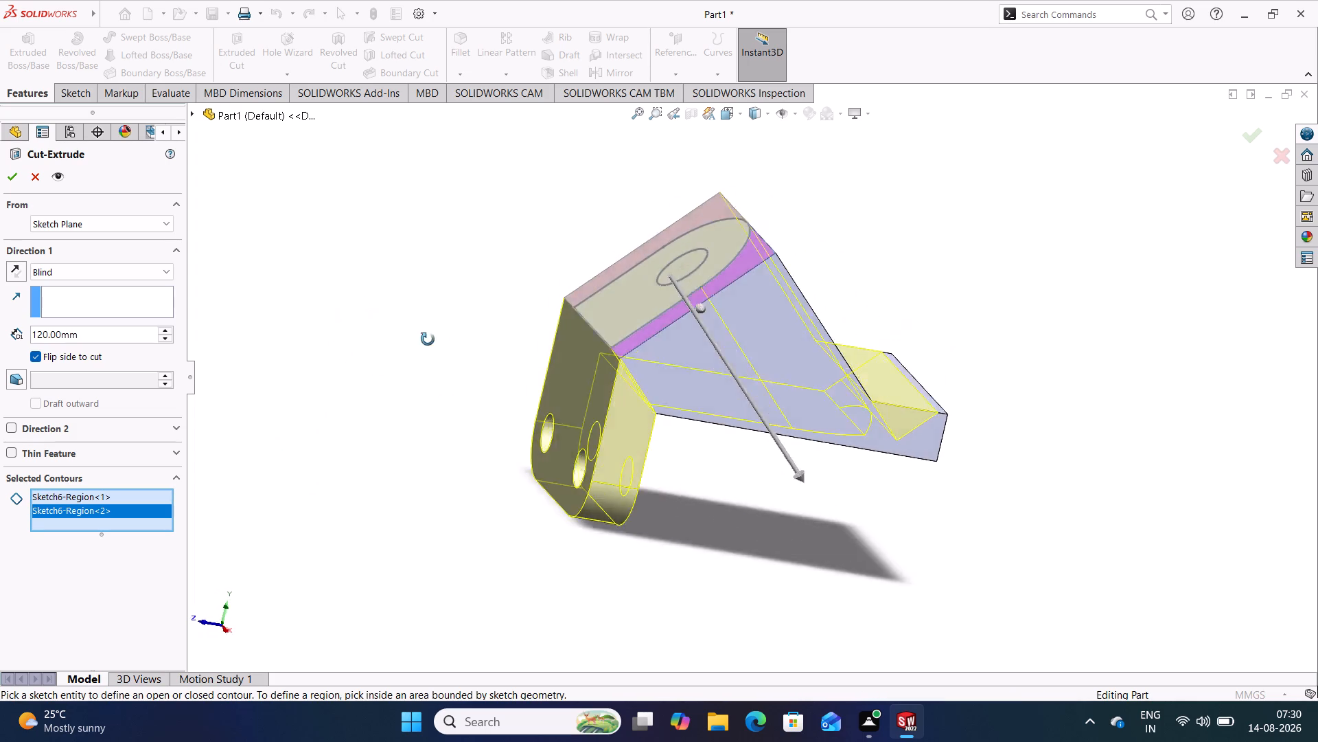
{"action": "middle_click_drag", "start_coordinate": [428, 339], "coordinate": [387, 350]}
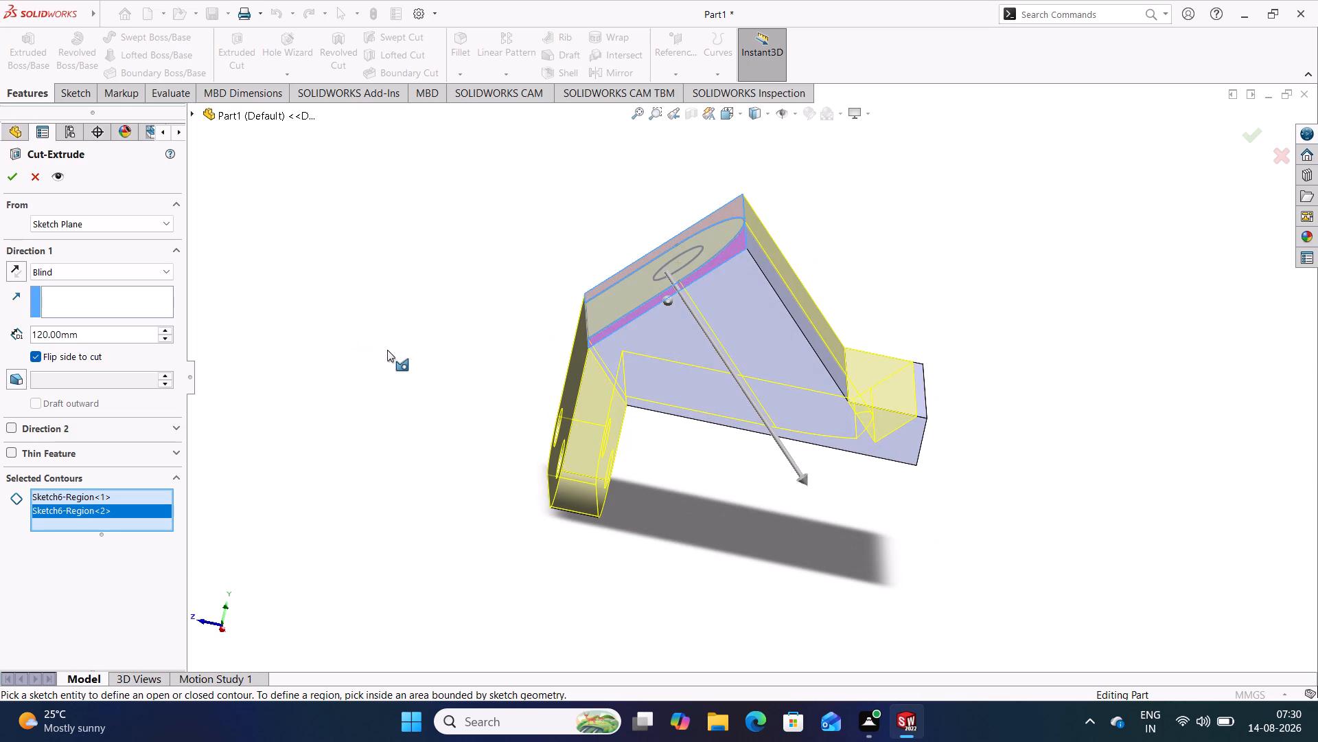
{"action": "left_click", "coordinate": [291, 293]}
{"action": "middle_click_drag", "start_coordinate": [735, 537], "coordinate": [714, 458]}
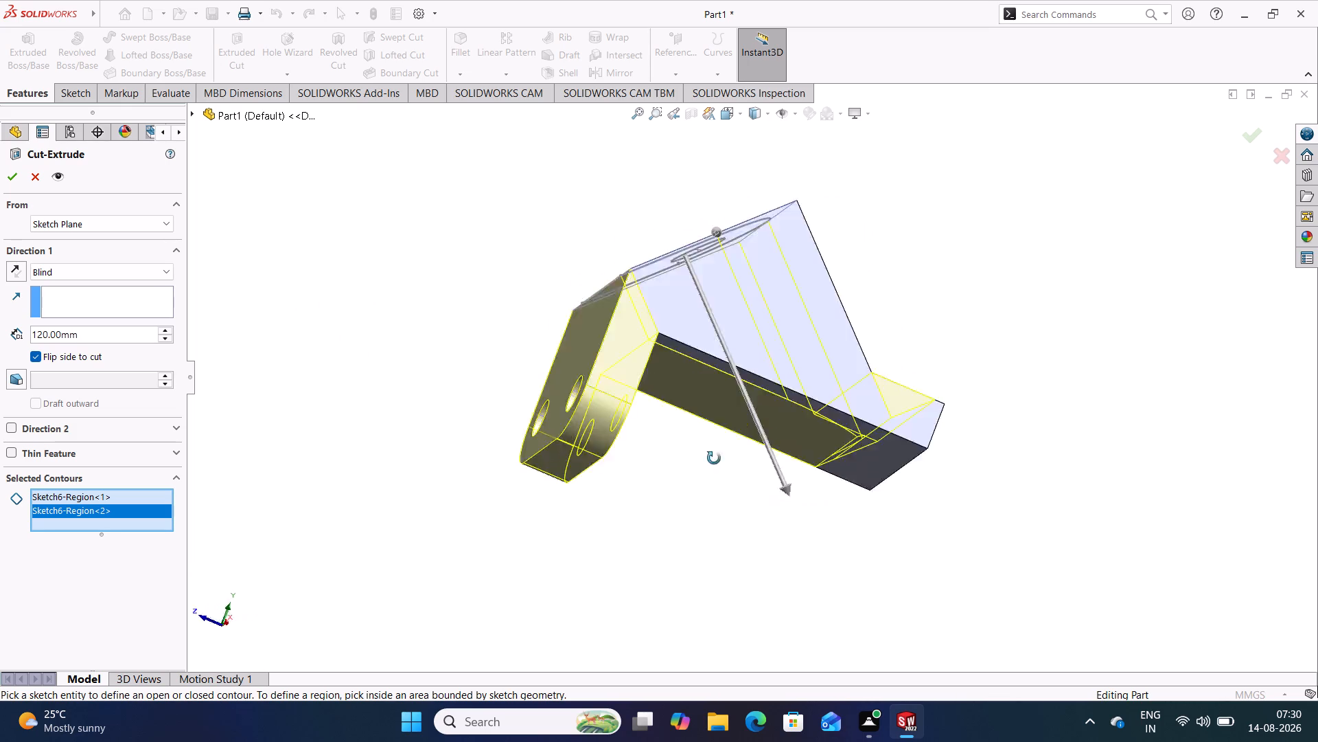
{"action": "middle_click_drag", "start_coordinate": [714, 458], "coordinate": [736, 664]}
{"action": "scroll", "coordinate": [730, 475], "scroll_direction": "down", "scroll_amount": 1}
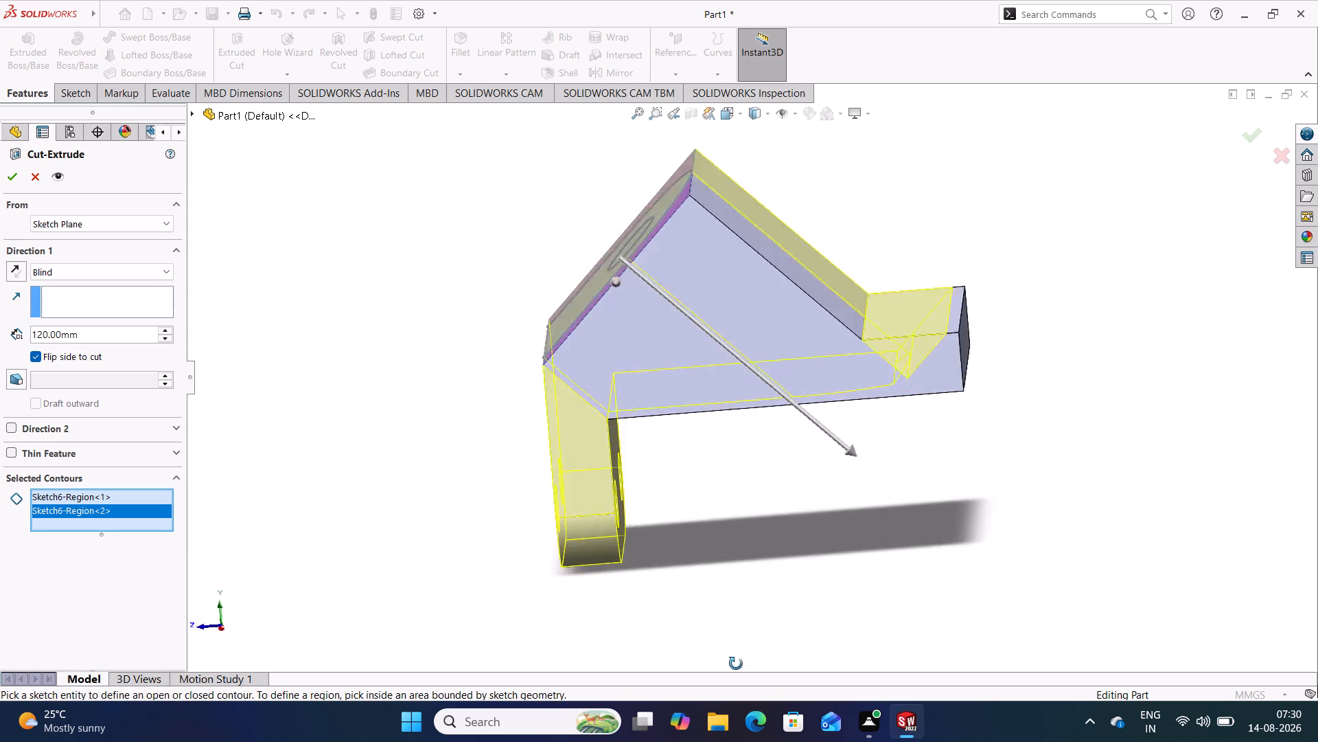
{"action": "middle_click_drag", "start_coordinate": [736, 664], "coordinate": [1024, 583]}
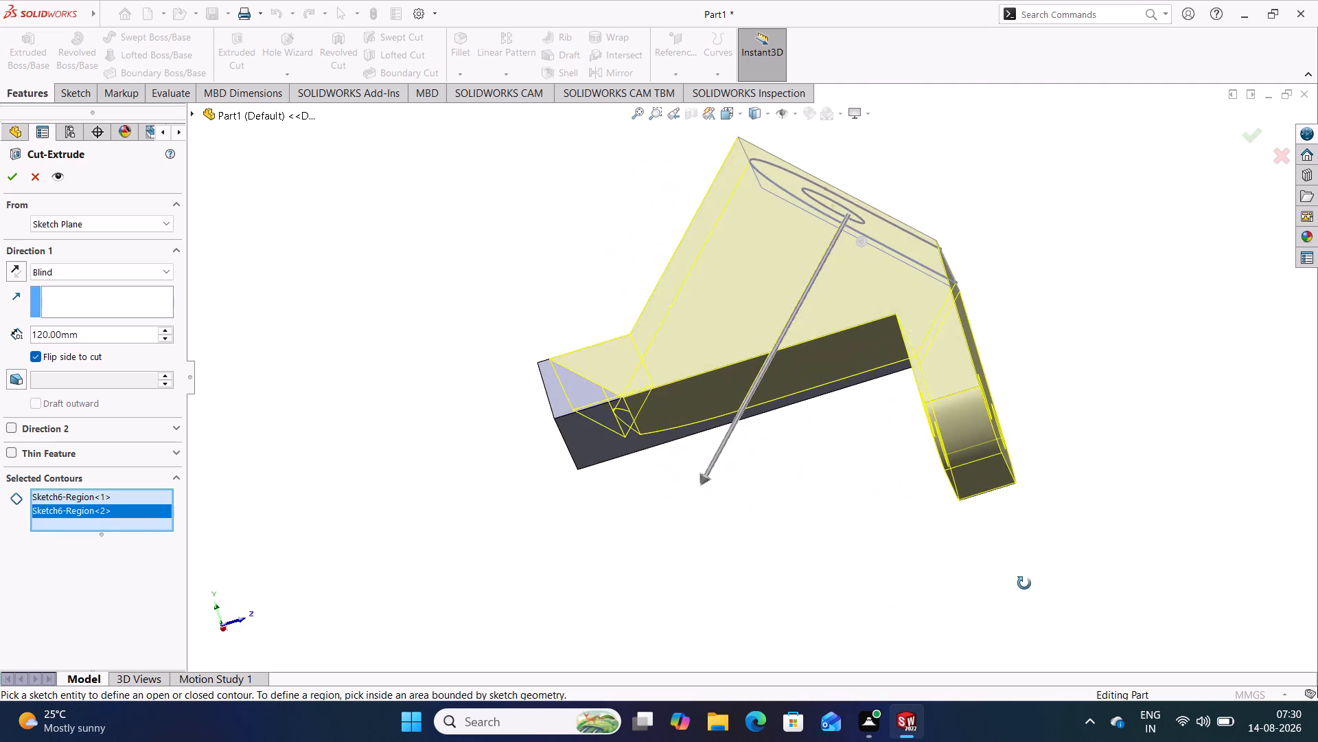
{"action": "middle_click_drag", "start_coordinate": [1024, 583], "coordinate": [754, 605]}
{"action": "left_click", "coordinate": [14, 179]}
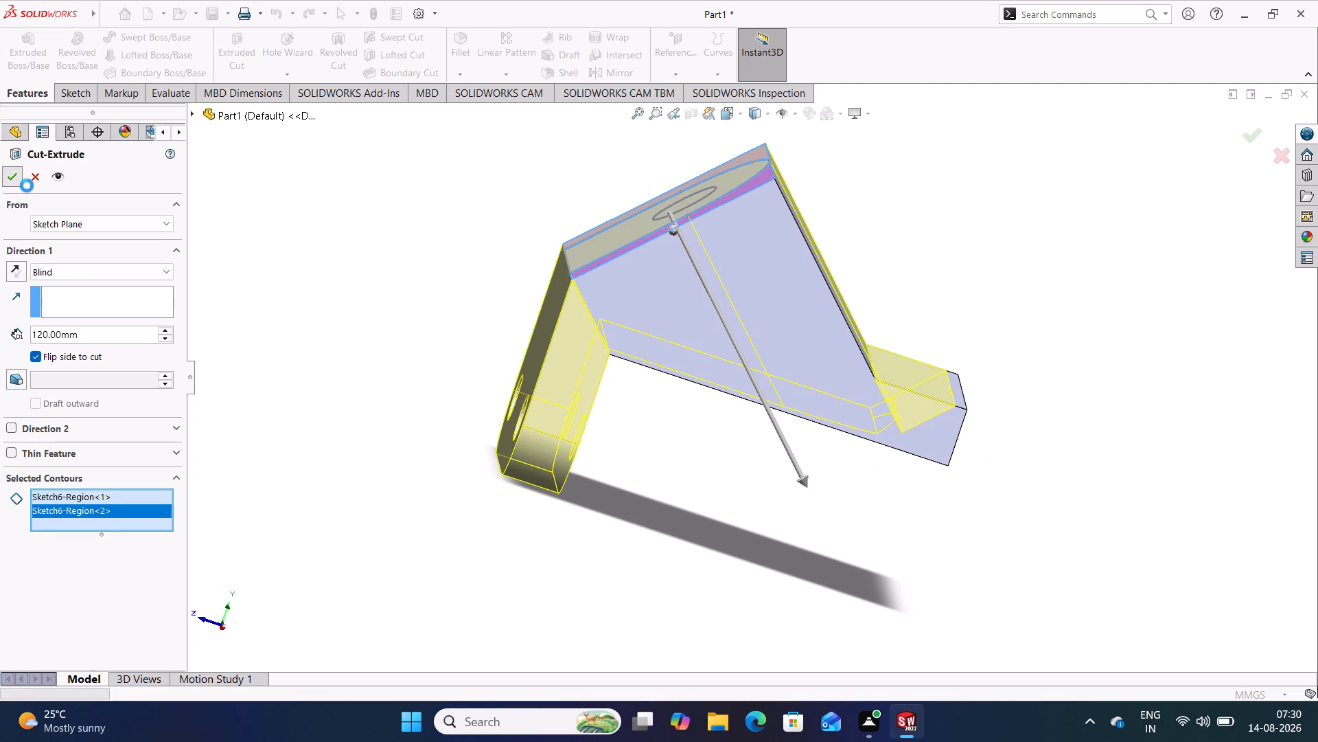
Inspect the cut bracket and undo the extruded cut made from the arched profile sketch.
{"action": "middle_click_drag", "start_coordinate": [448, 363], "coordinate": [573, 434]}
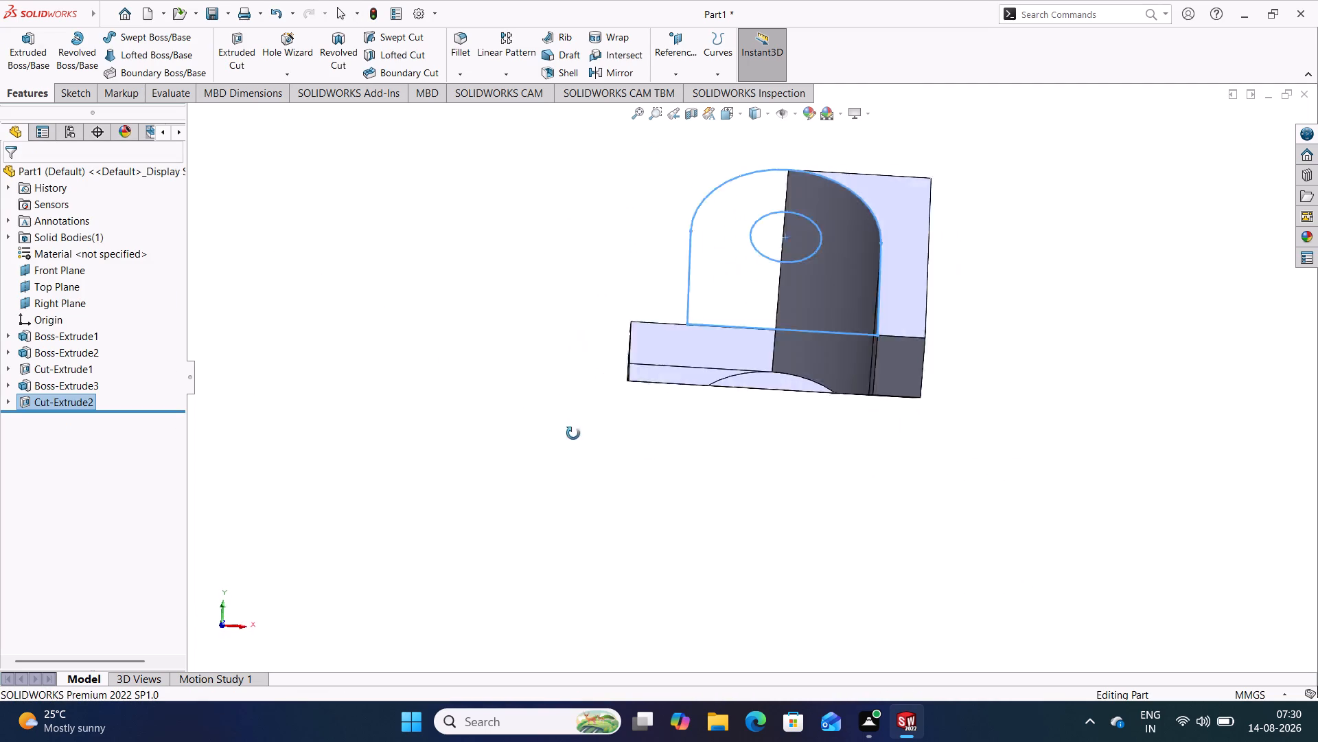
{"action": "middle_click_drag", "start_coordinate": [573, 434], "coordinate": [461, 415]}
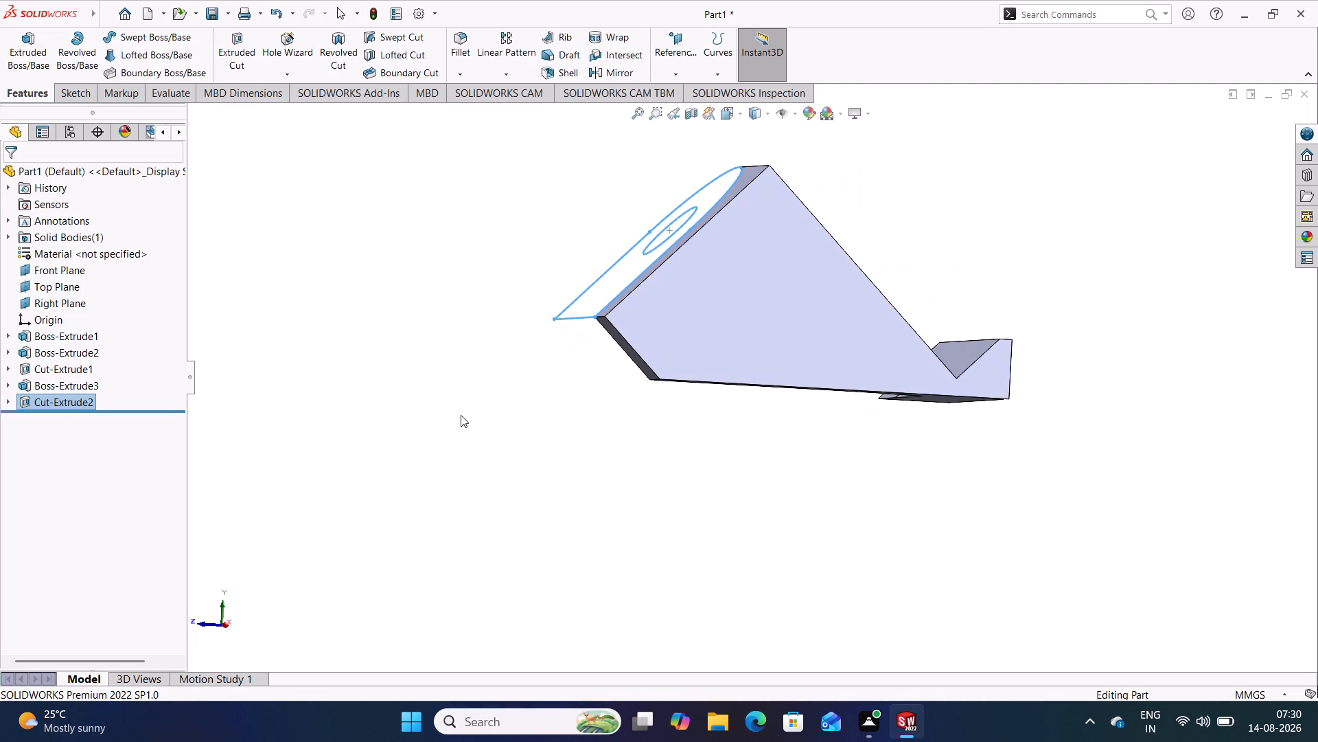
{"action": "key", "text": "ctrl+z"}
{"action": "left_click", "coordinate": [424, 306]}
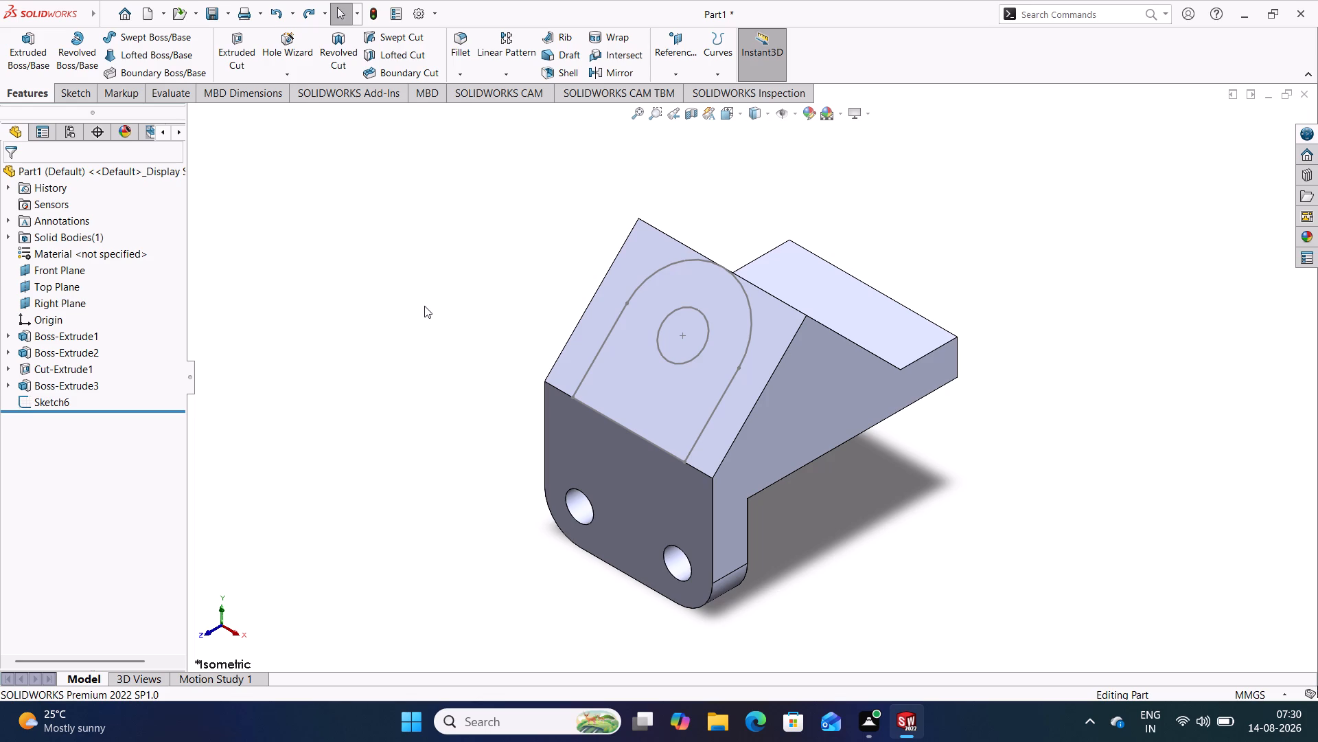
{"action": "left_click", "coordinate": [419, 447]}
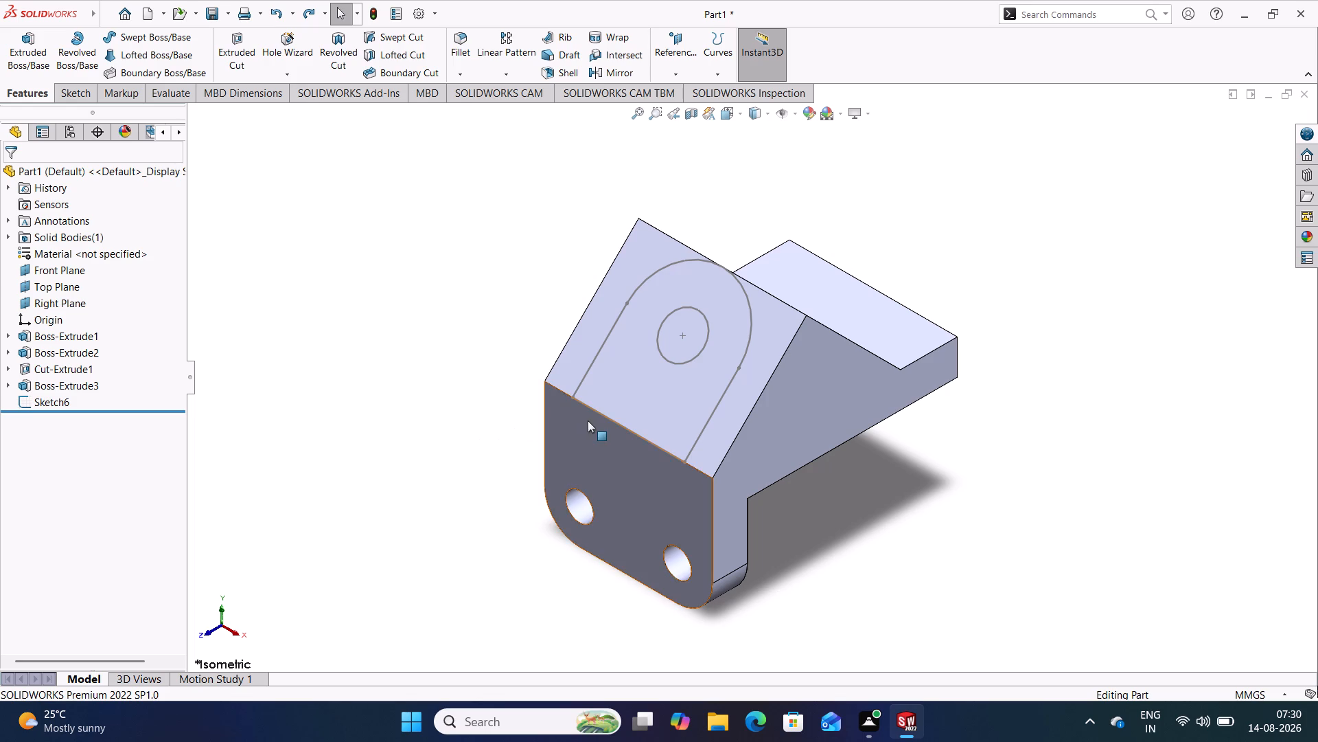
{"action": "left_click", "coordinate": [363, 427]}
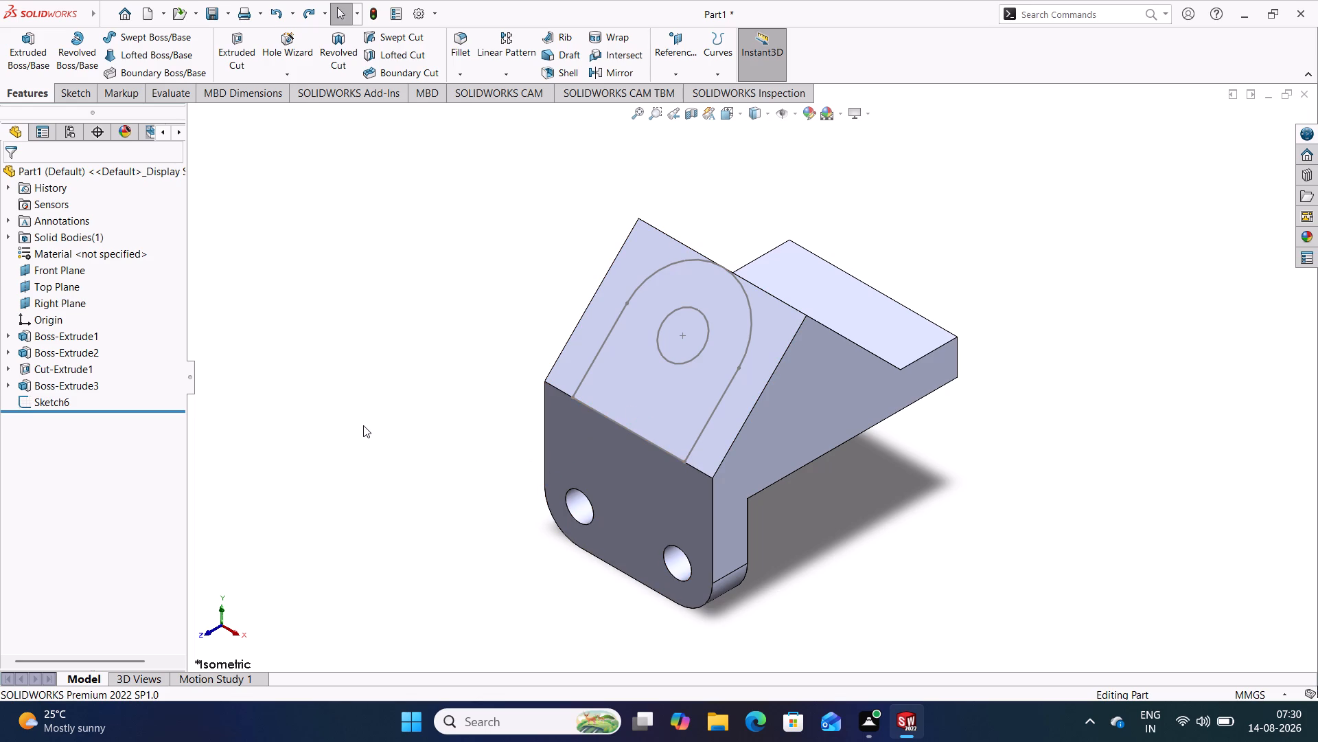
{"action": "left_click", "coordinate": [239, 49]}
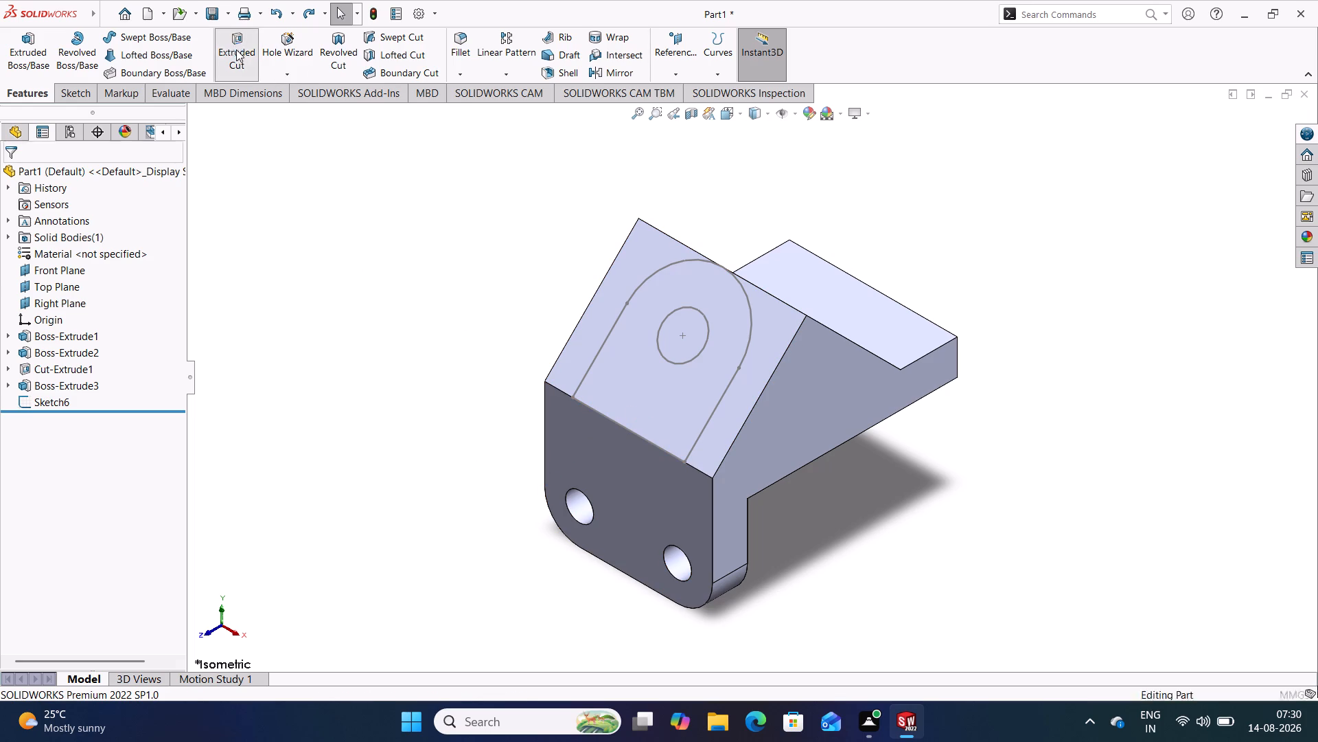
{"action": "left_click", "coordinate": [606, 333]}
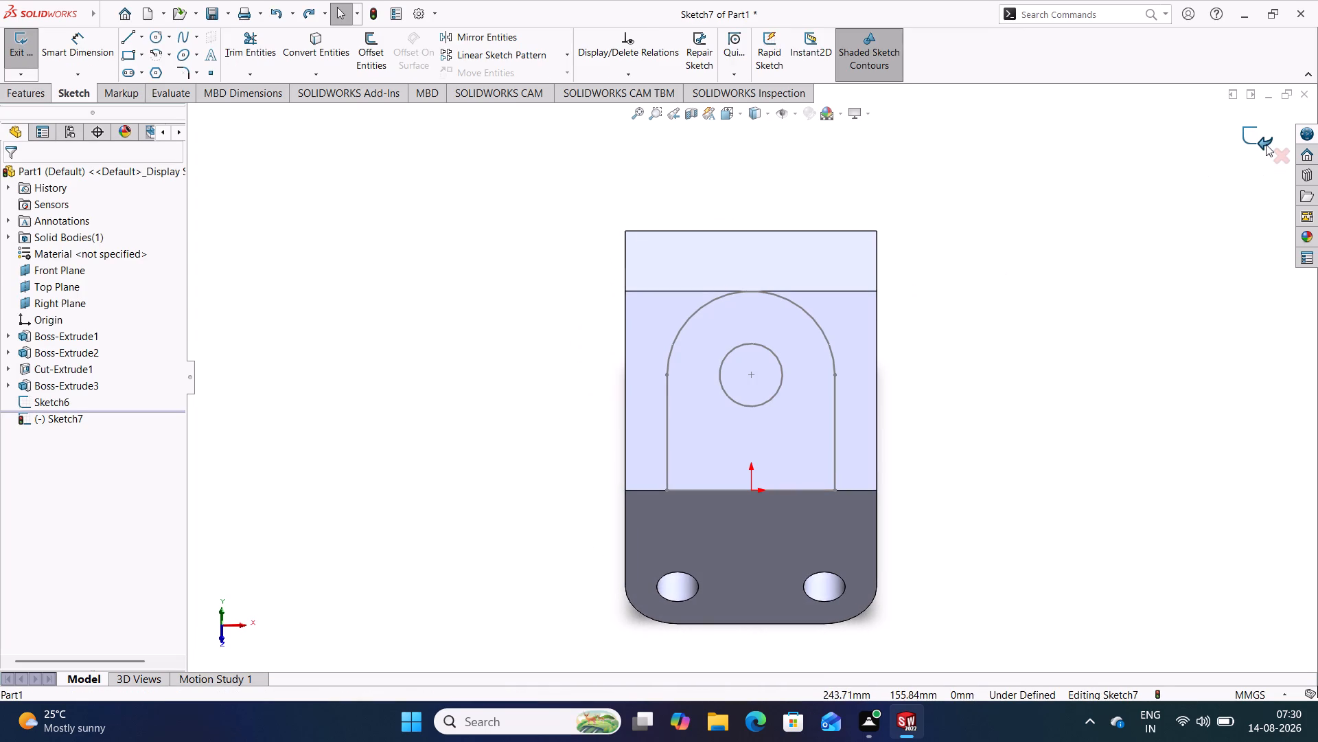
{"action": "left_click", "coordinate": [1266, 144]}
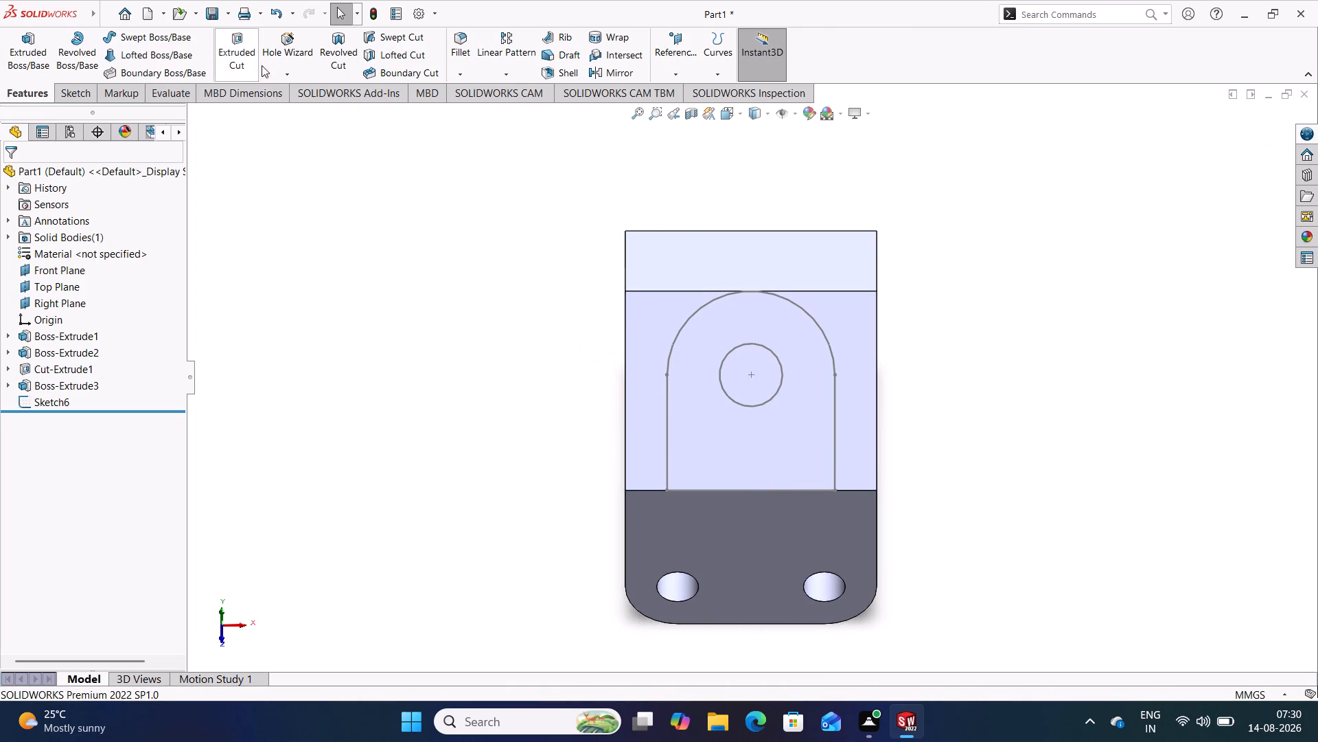
Start an Extruded Cut from the arched profile sketch and replace its contour with the two sloped-face regions outside the arch.
{"action": "left_click", "coordinate": [246, 61]}
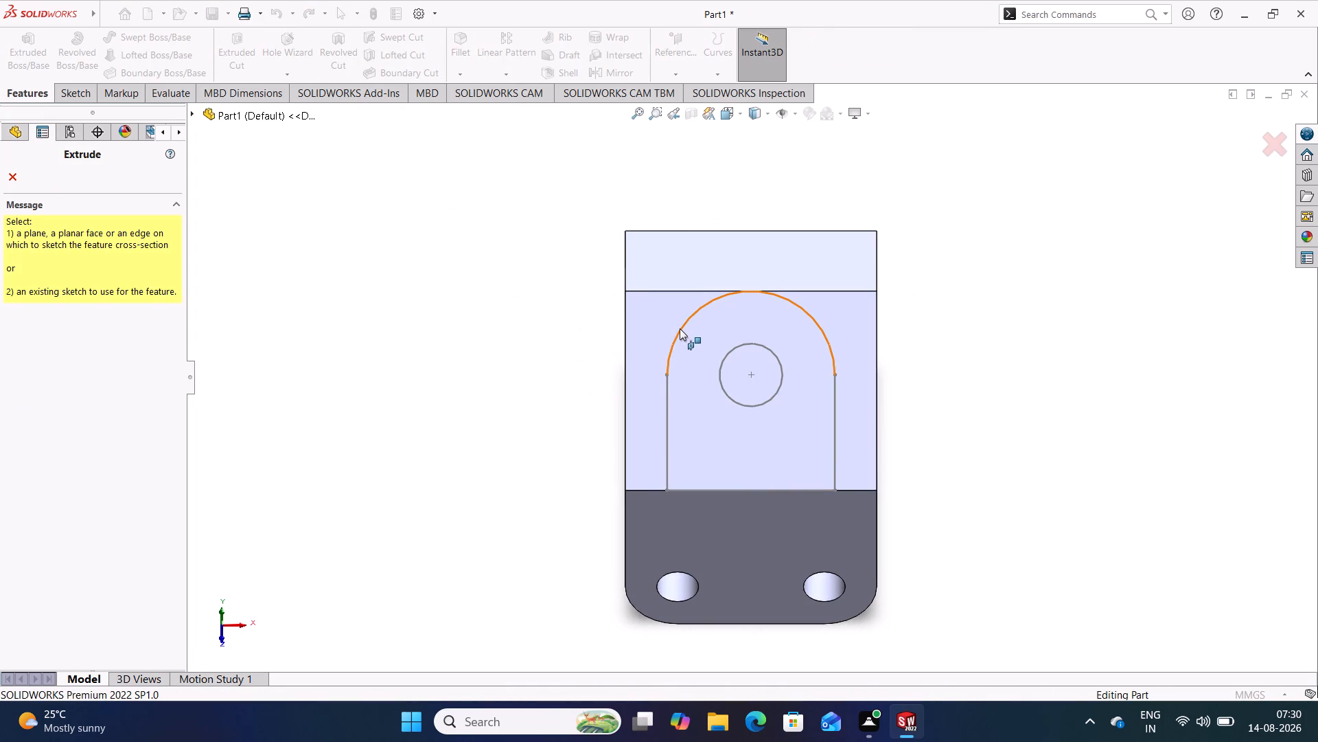
{"action": "left_click", "coordinate": [684, 328]}
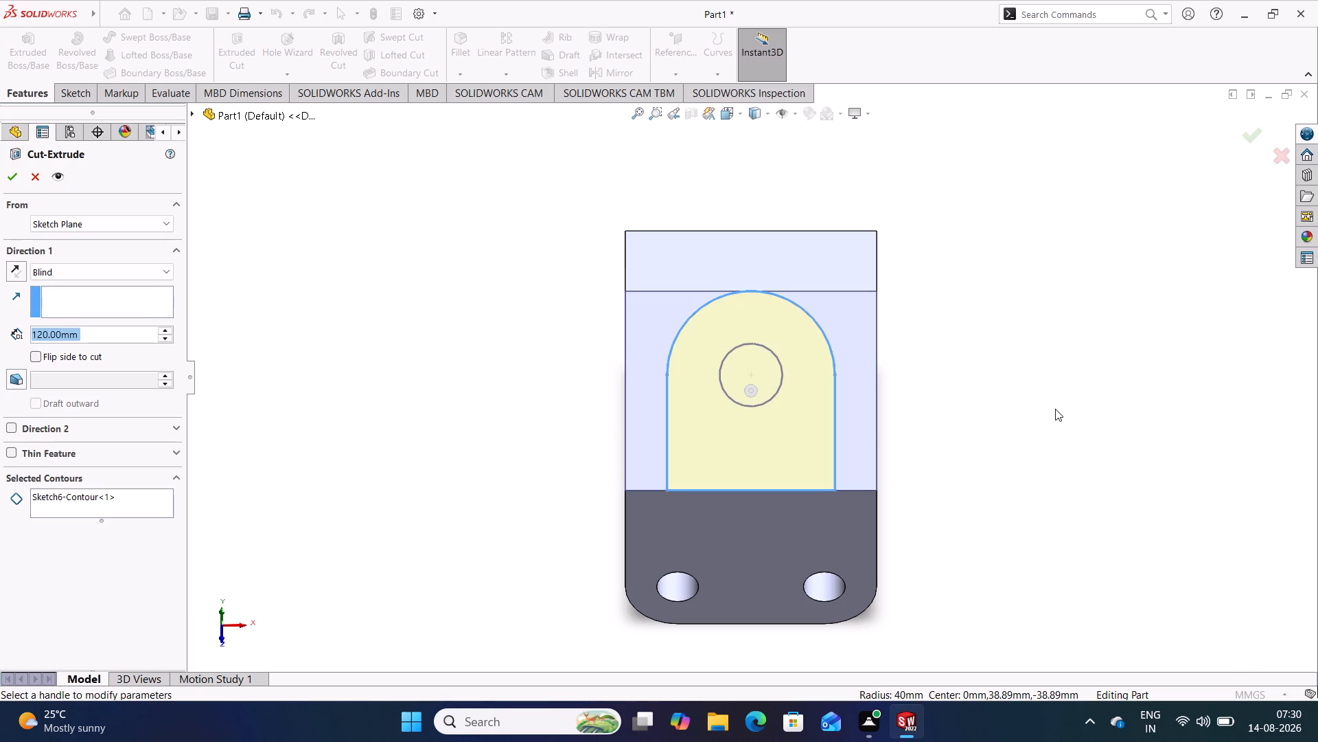
{"action": "key", "text": "ctrl+7"}
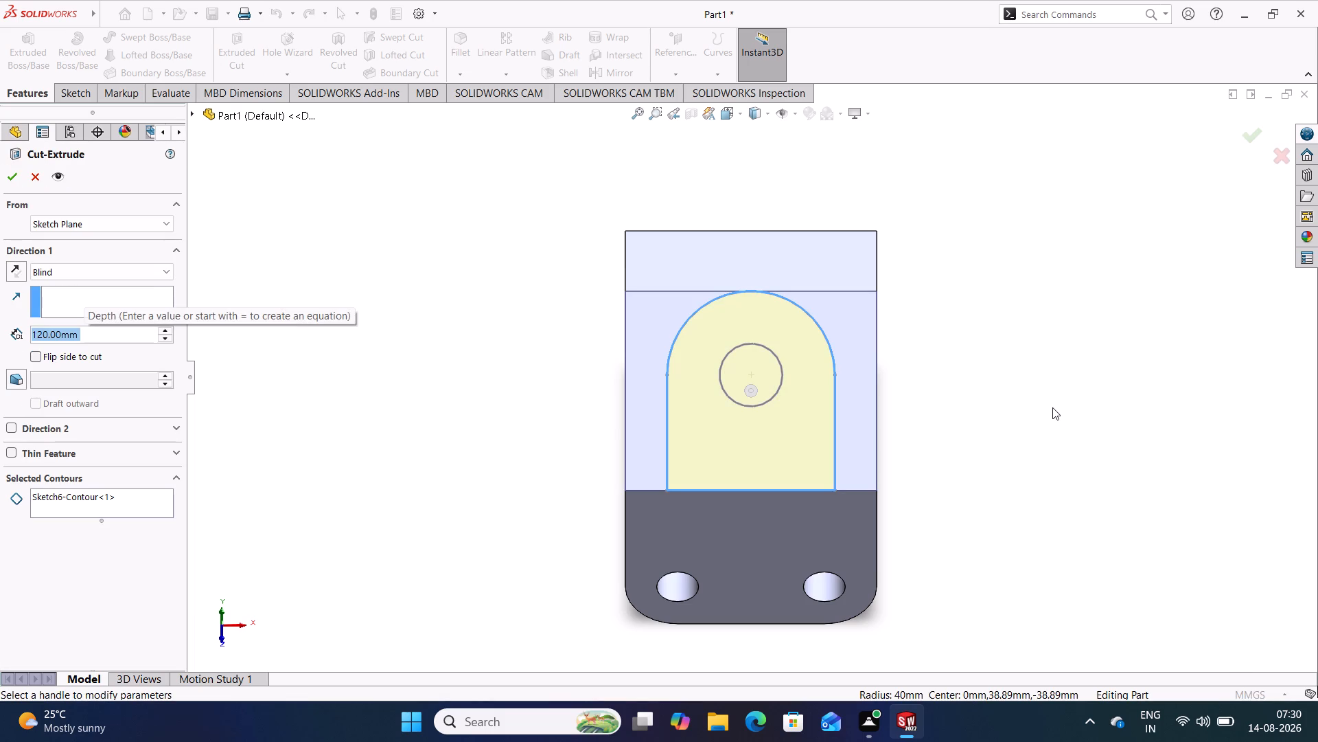
{"action": "middle_click_drag", "start_coordinate": [929, 453], "coordinate": [793, 449]}
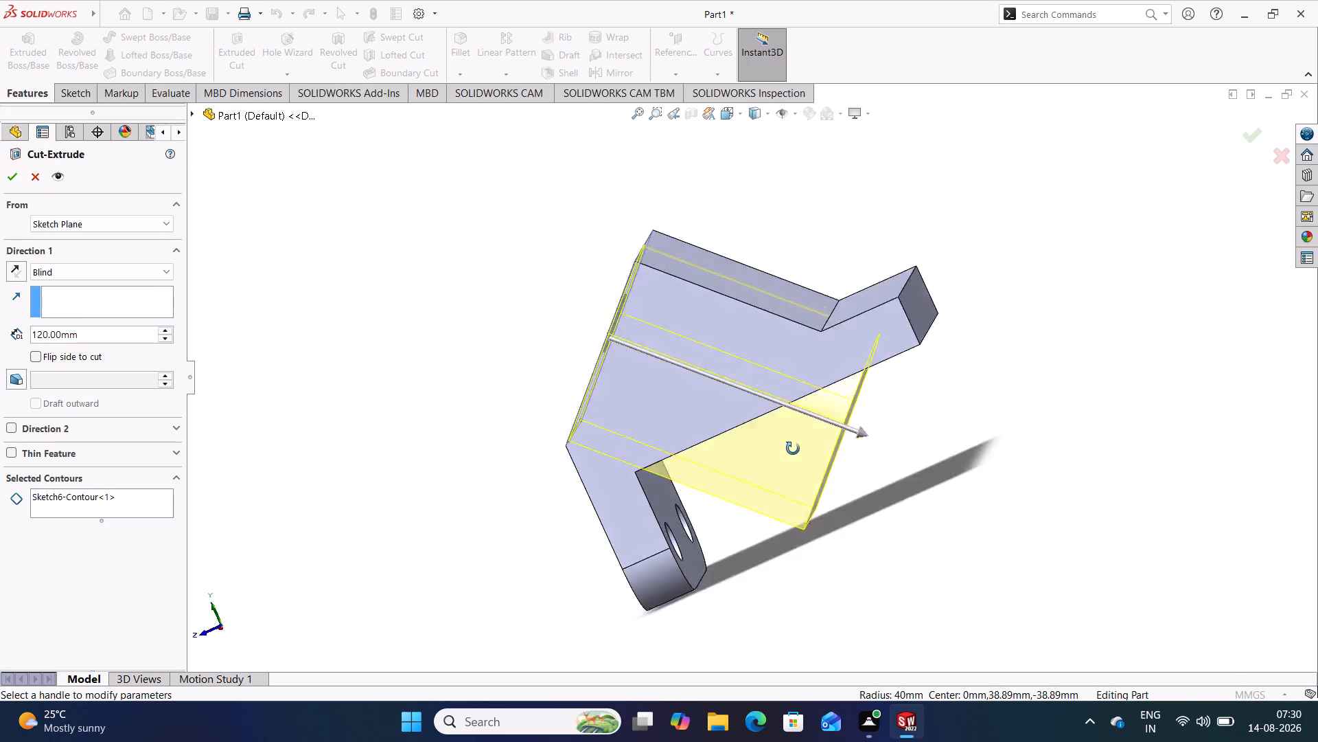
{"action": "middle_click_drag", "start_coordinate": [793, 449], "coordinate": [855, 437]}
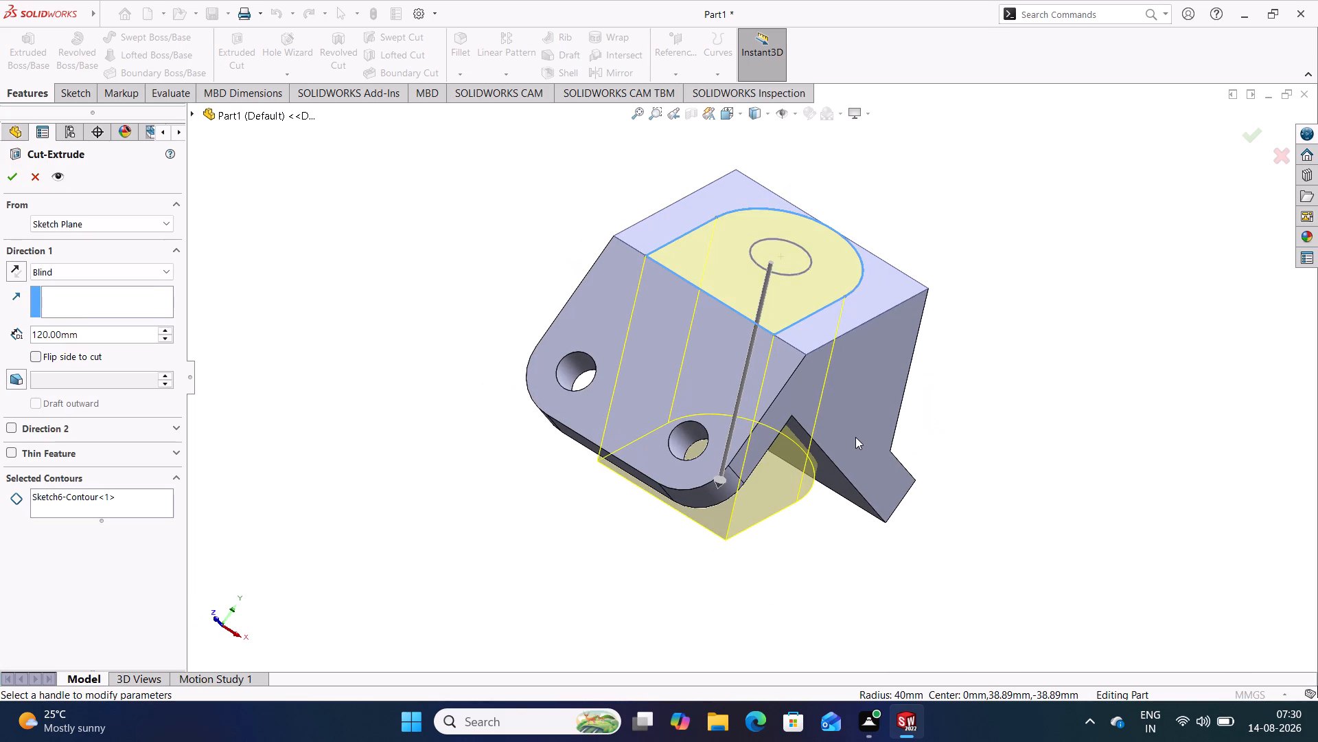
{"action": "key", "text": "ctrl+7"}
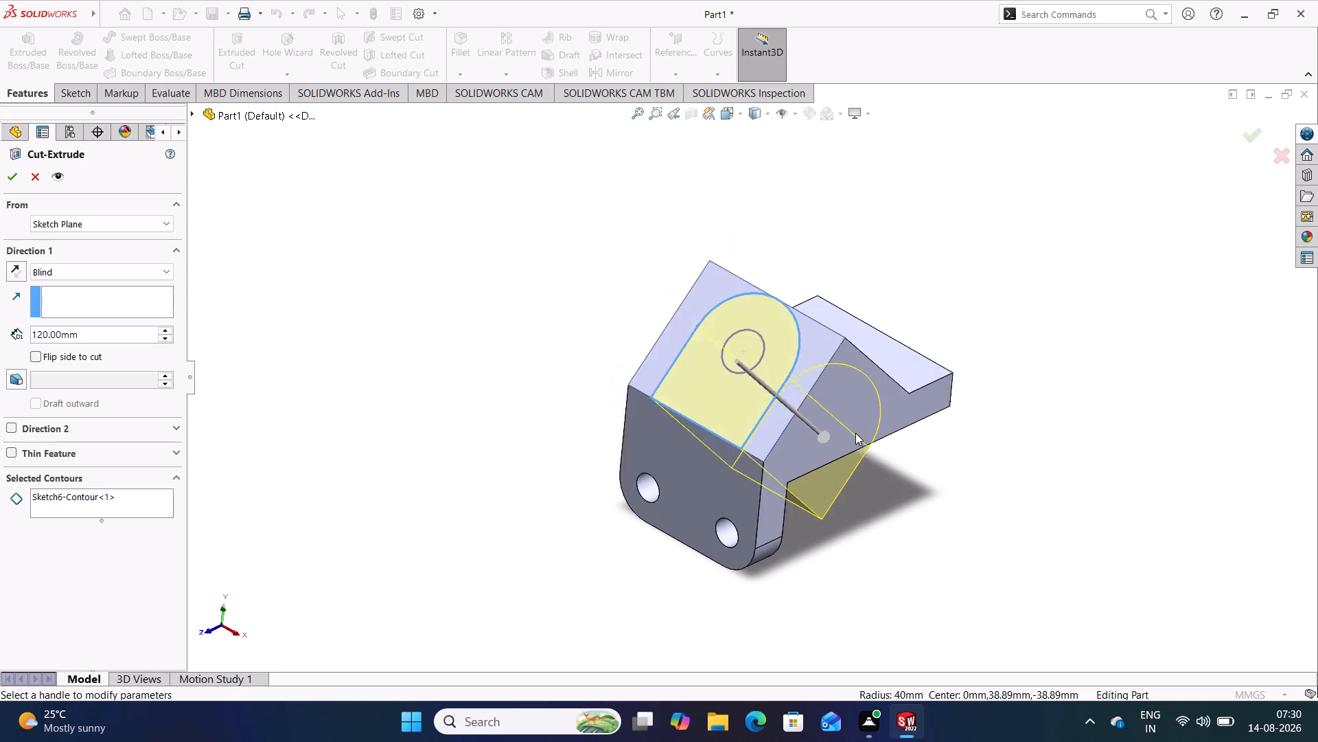
{"action": "scroll", "coordinate": [785, 526], "scroll_direction": "down", "scroll_amount": 2}
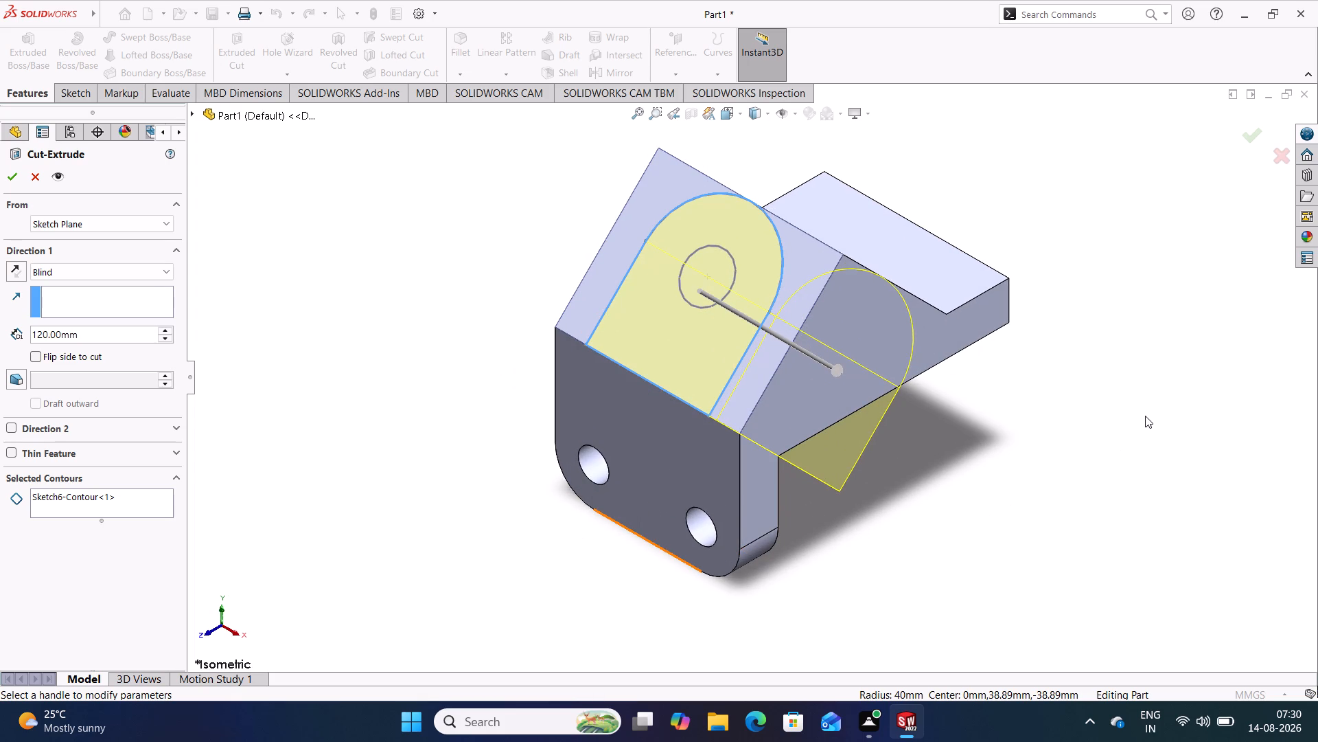
{"action": "left_click", "coordinate": [1057, 454]}
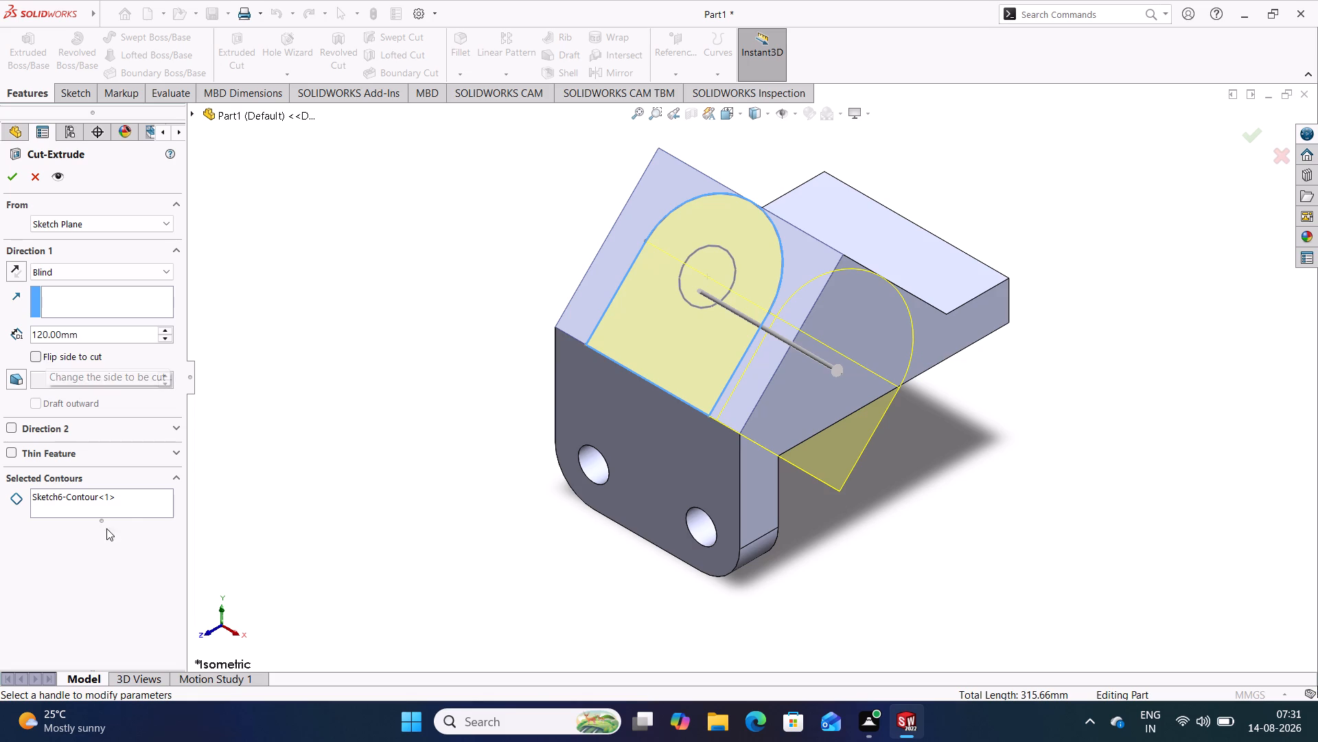
{"action": "right_click", "coordinate": [128, 500]}
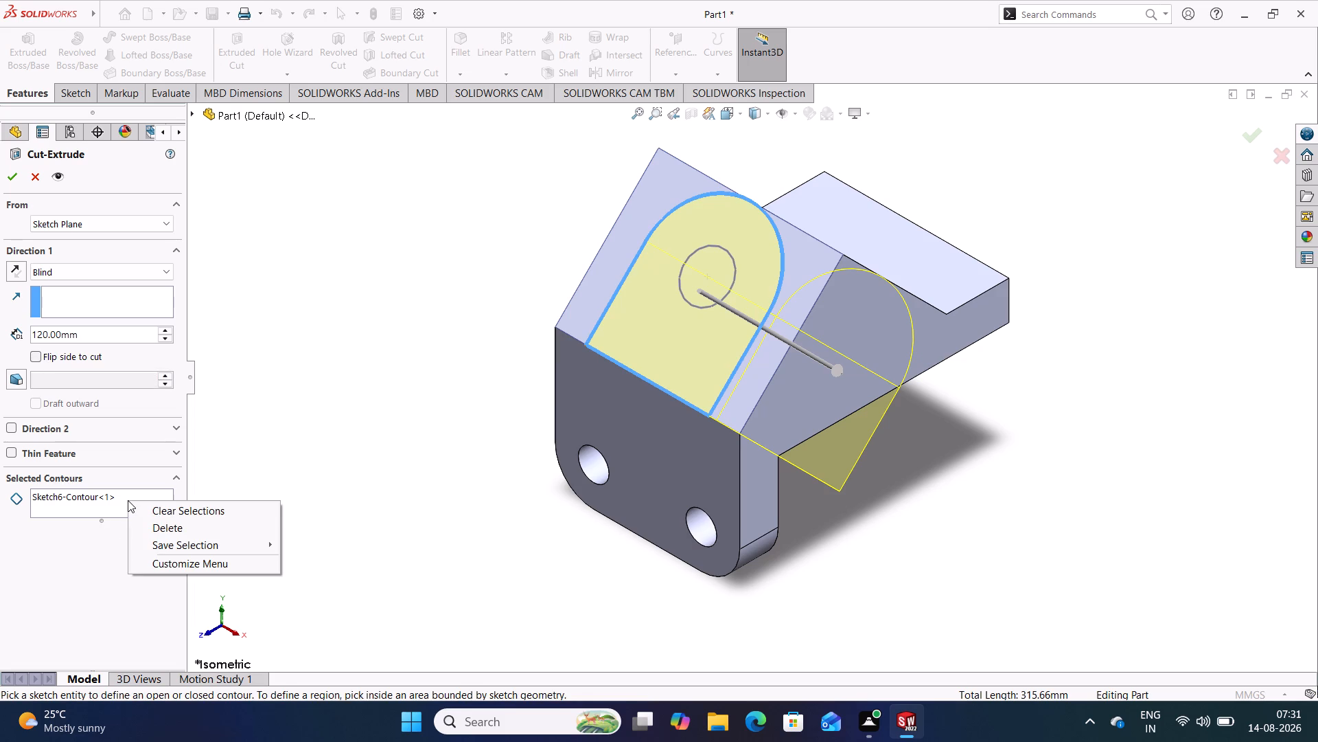
{"action": "left_click", "coordinate": [180, 510]}
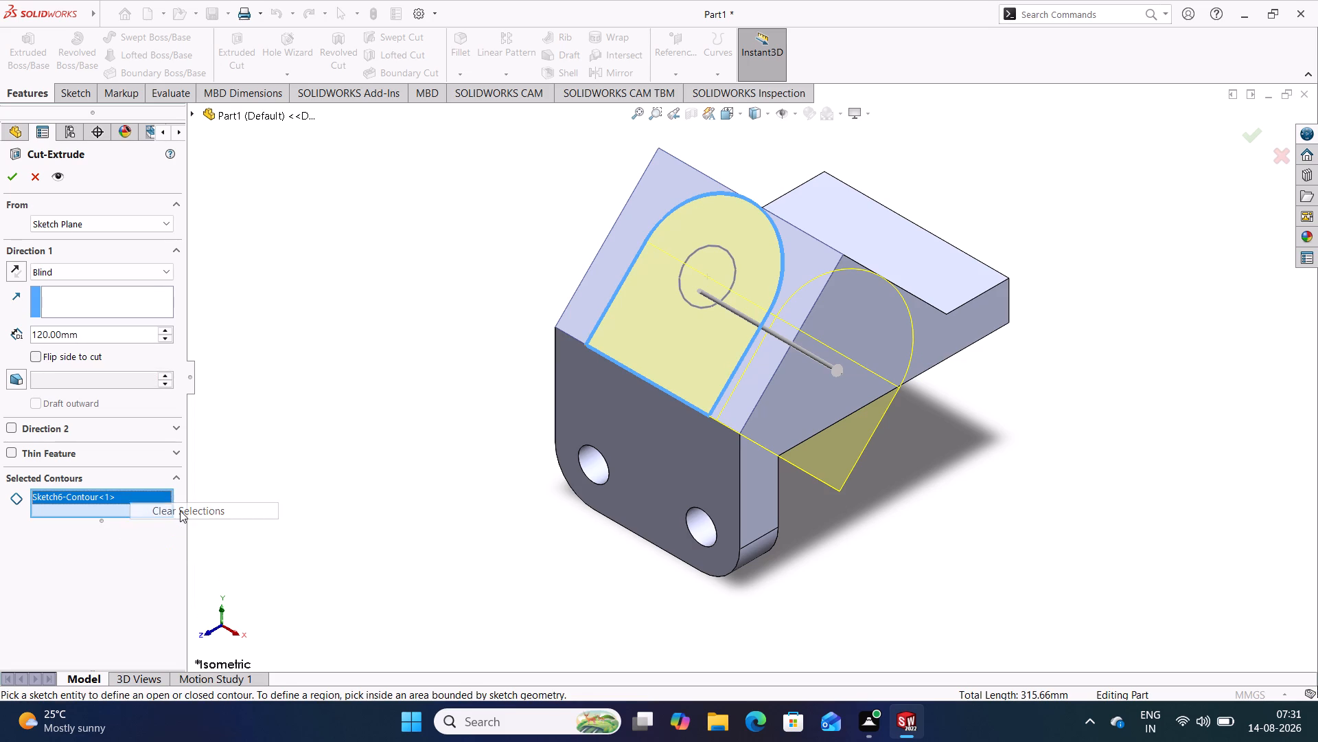
{"action": "left_click", "coordinate": [822, 258]}
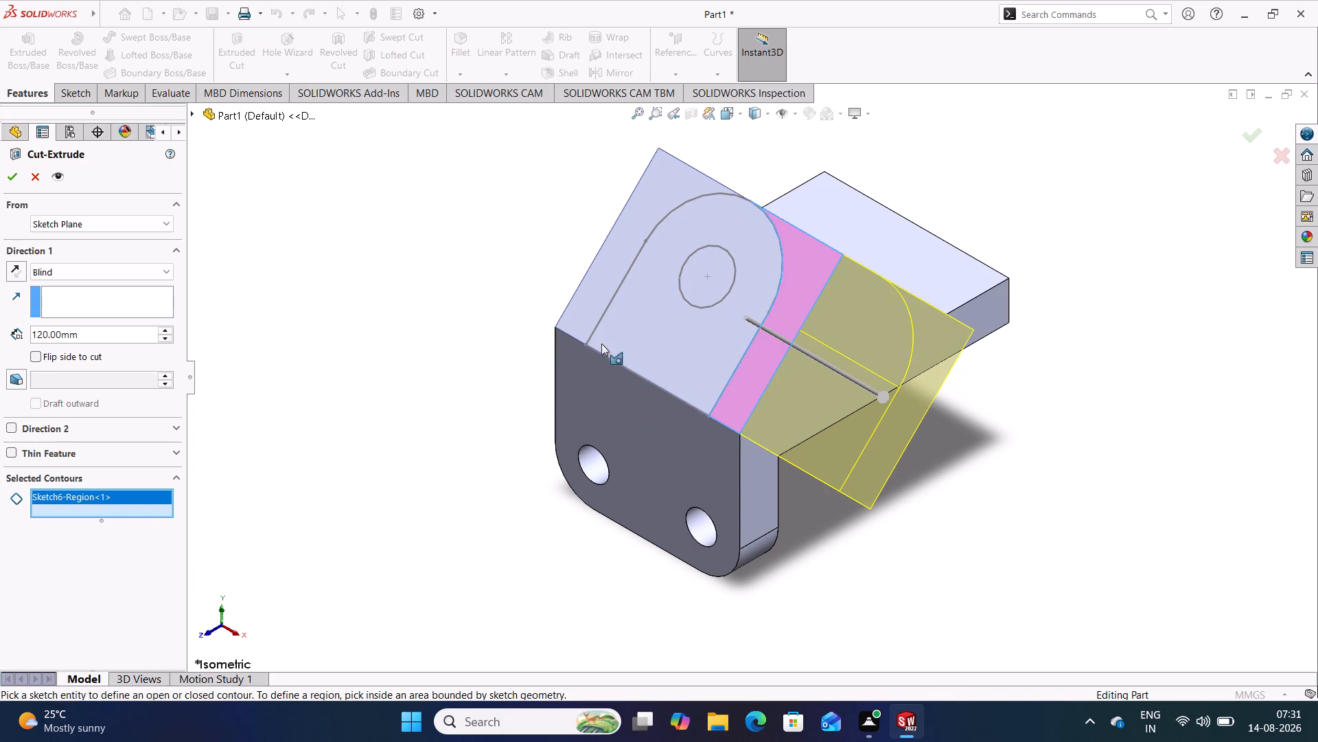
{"action": "left_click", "coordinate": [636, 224]}
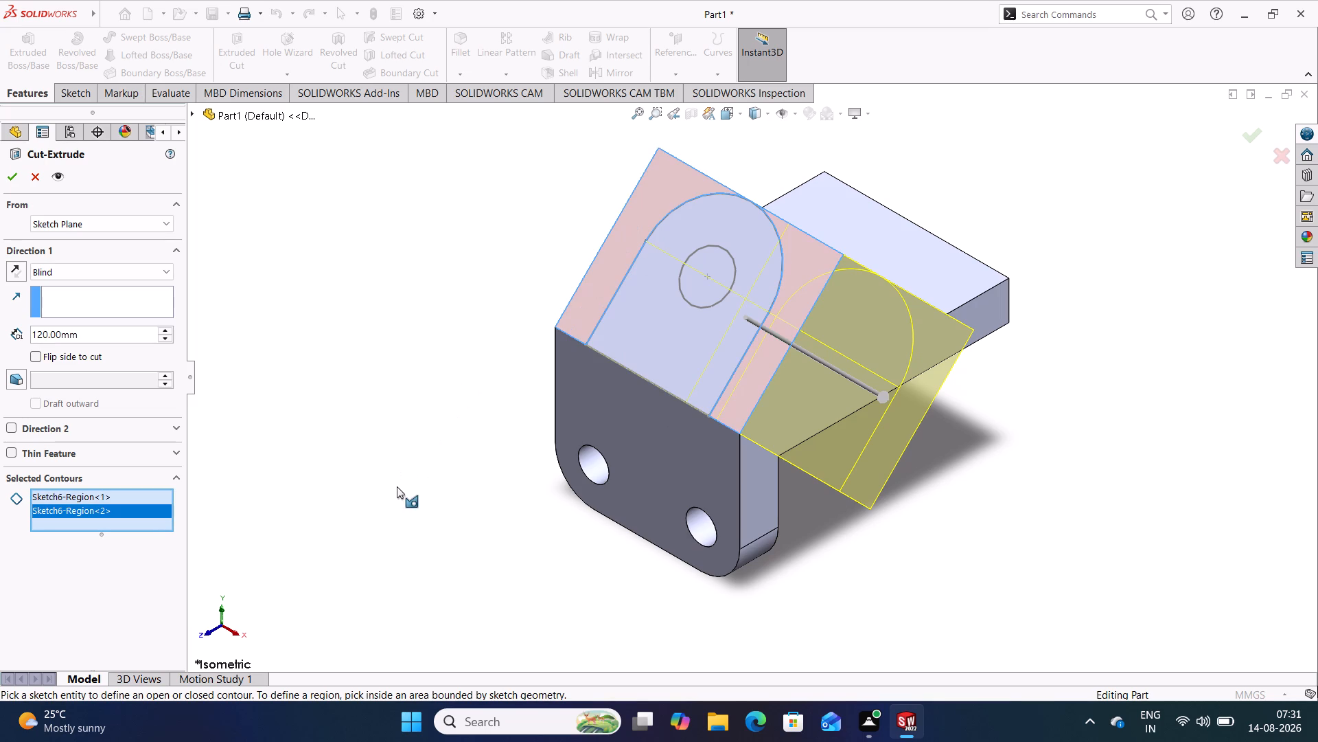
Set the cut's end condition to Up To Surface, ending at the flange's upper face, and apply the cut.
{"action": "middle_click_drag", "start_coordinate": [397, 486], "coordinate": [743, 469]}
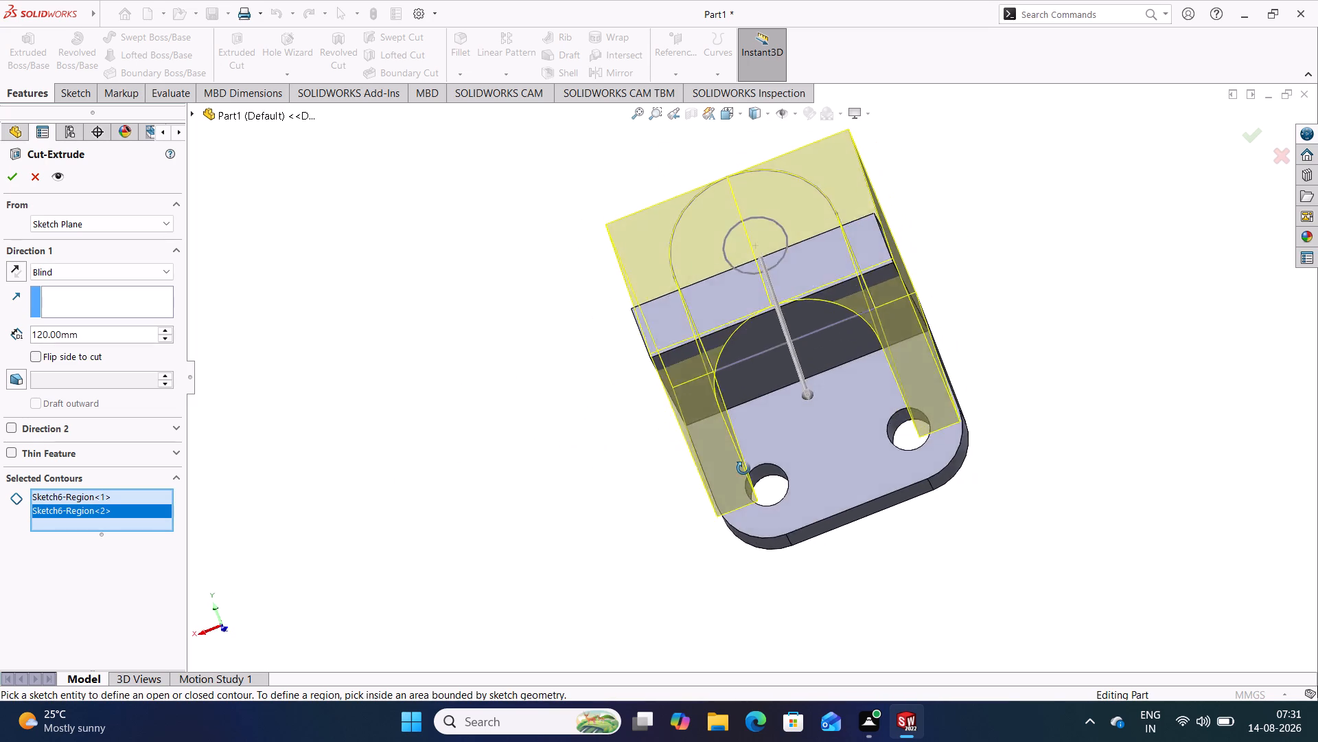
{"action": "middle_click_drag", "start_coordinate": [743, 469], "coordinate": [903, 485]}
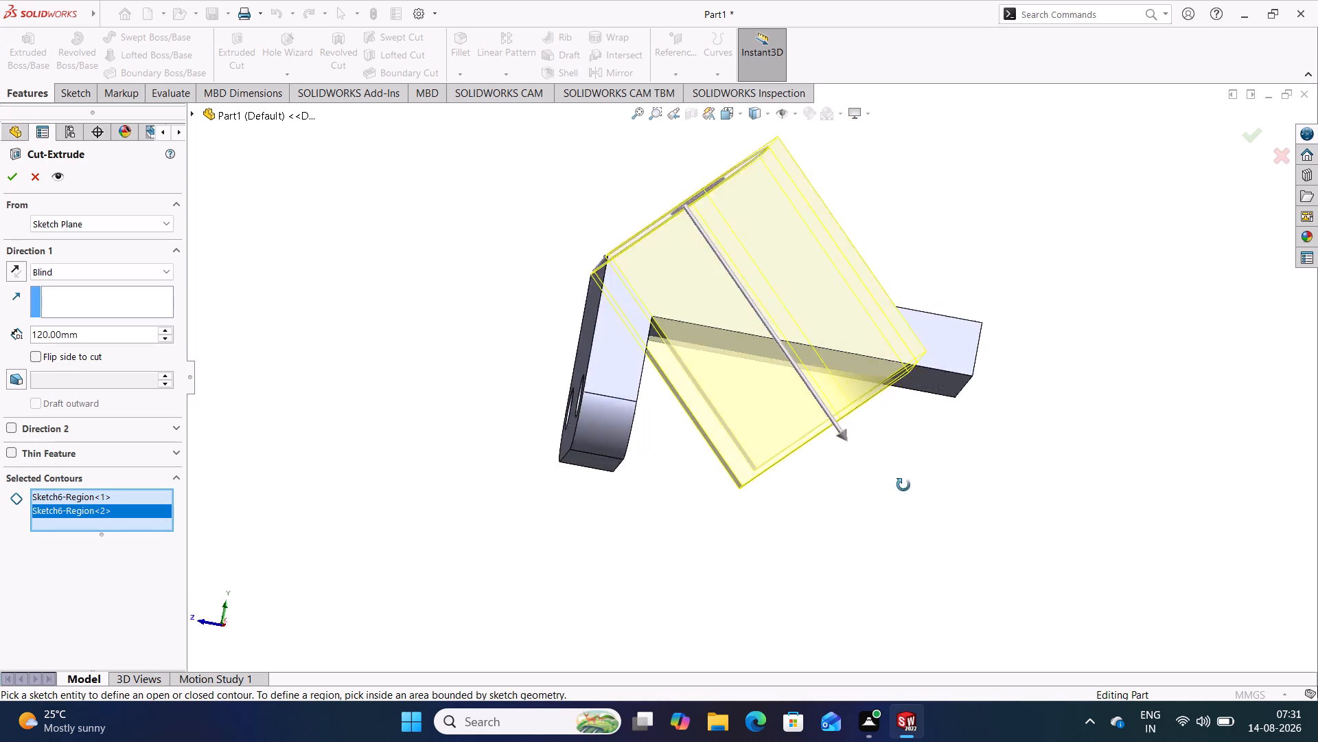
{"action": "middle_click_drag", "start_coordinate": [903, 485], "coordinate": [873, 508]}
{"action": "middle_click_drag", "start_coordinate": [407, 368], "coordinate": [439, 445]}
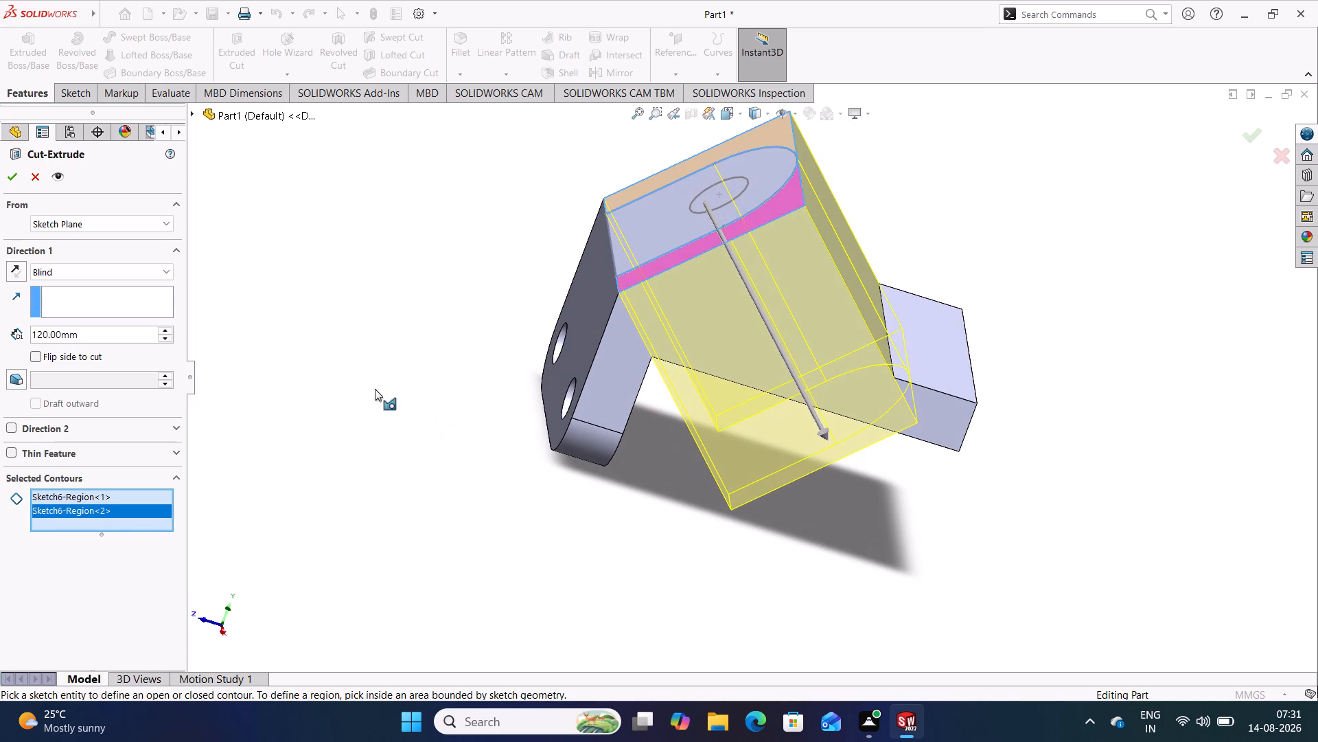
{"action": "left_click", "coordinate": [159, 269]}
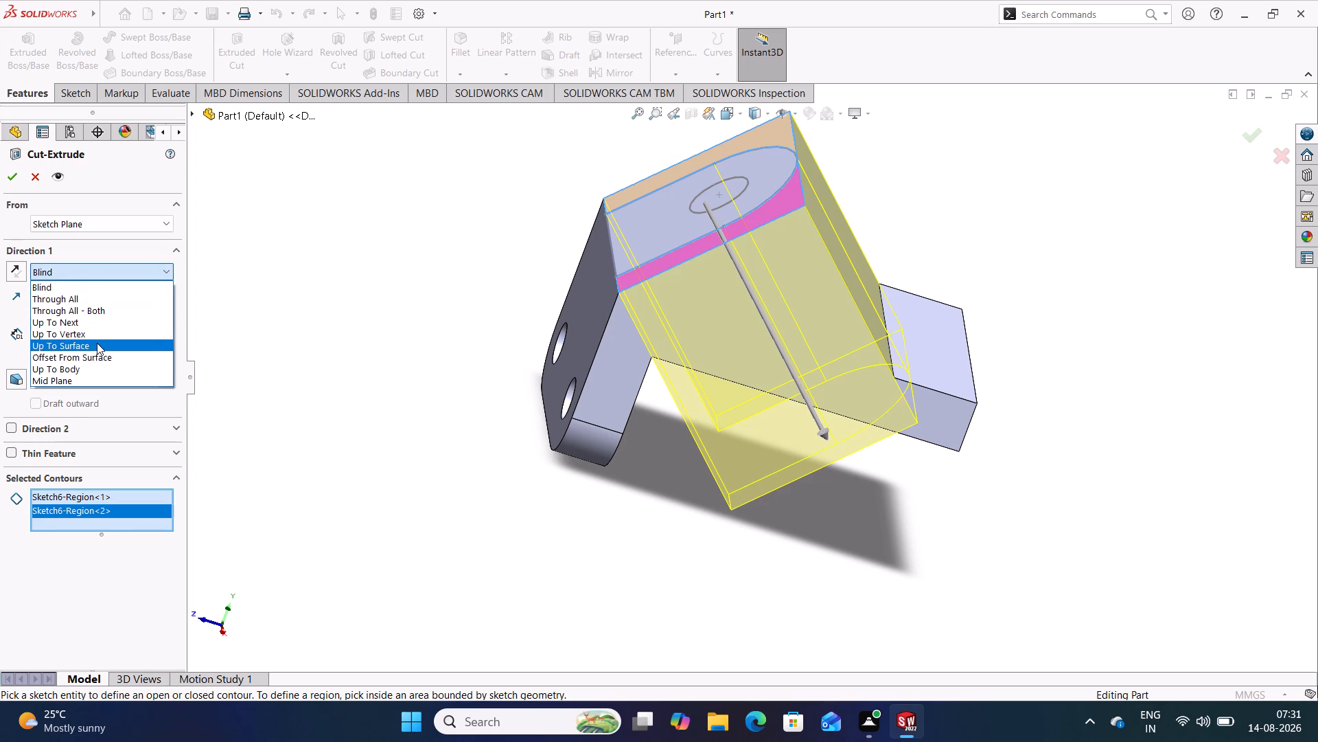
{"action": "left_click", "coordinate": [97, 343]}
{"action": "middle_click_drag", "start_coordinate": [750, 502], "coordinate": [746, 428]}
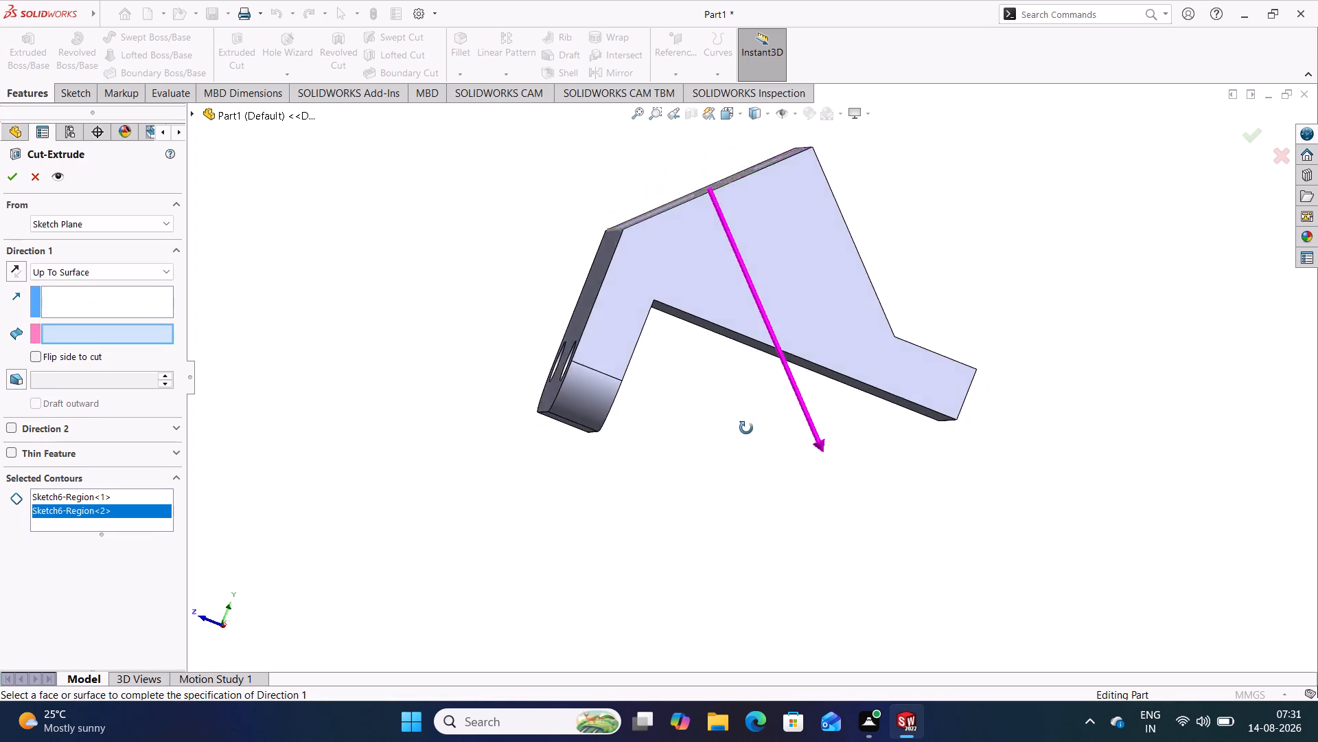
{"action": "middle_click_drag", "start_coordinate": [746, 428], "coordinate": [738, 451]}
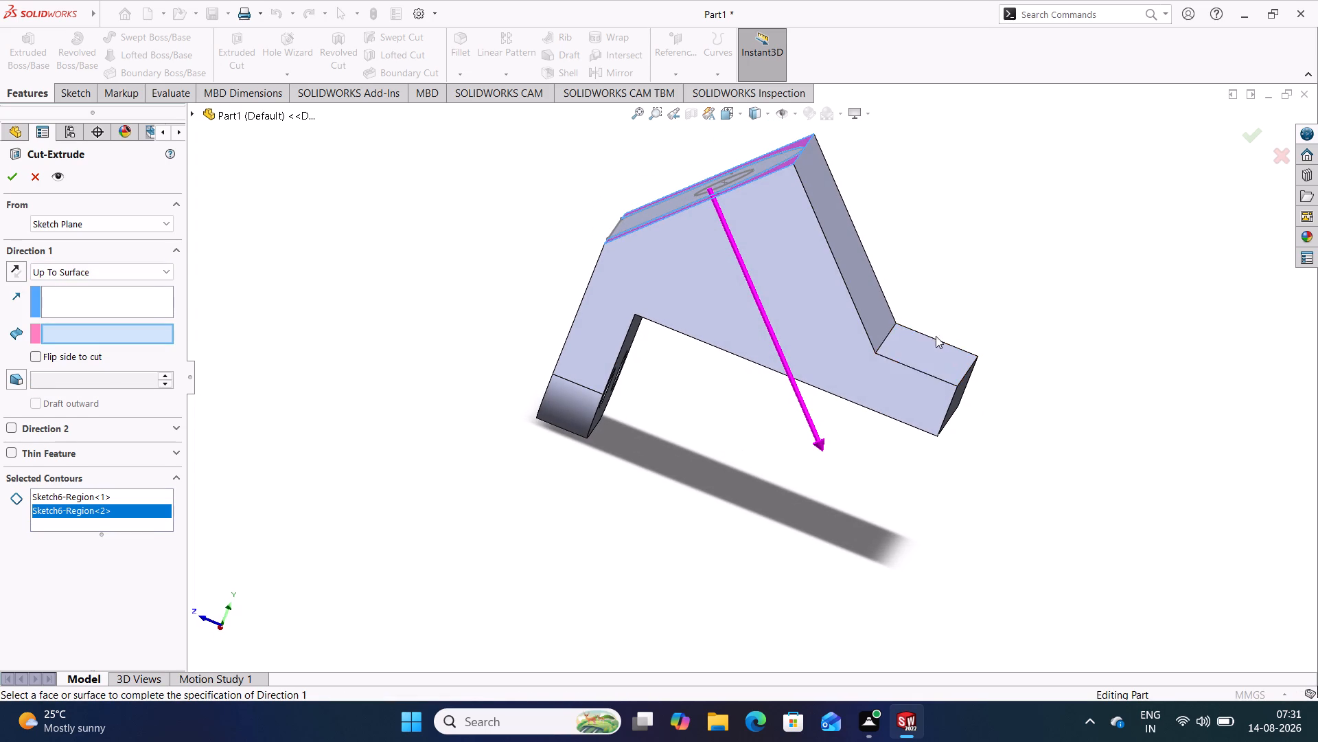
{"action": "left_click", "coordinate": [928, 353]}
{"action": "middle_click_drag", "start_coordinate": [808, 502], "coordinate": [851, 540]}
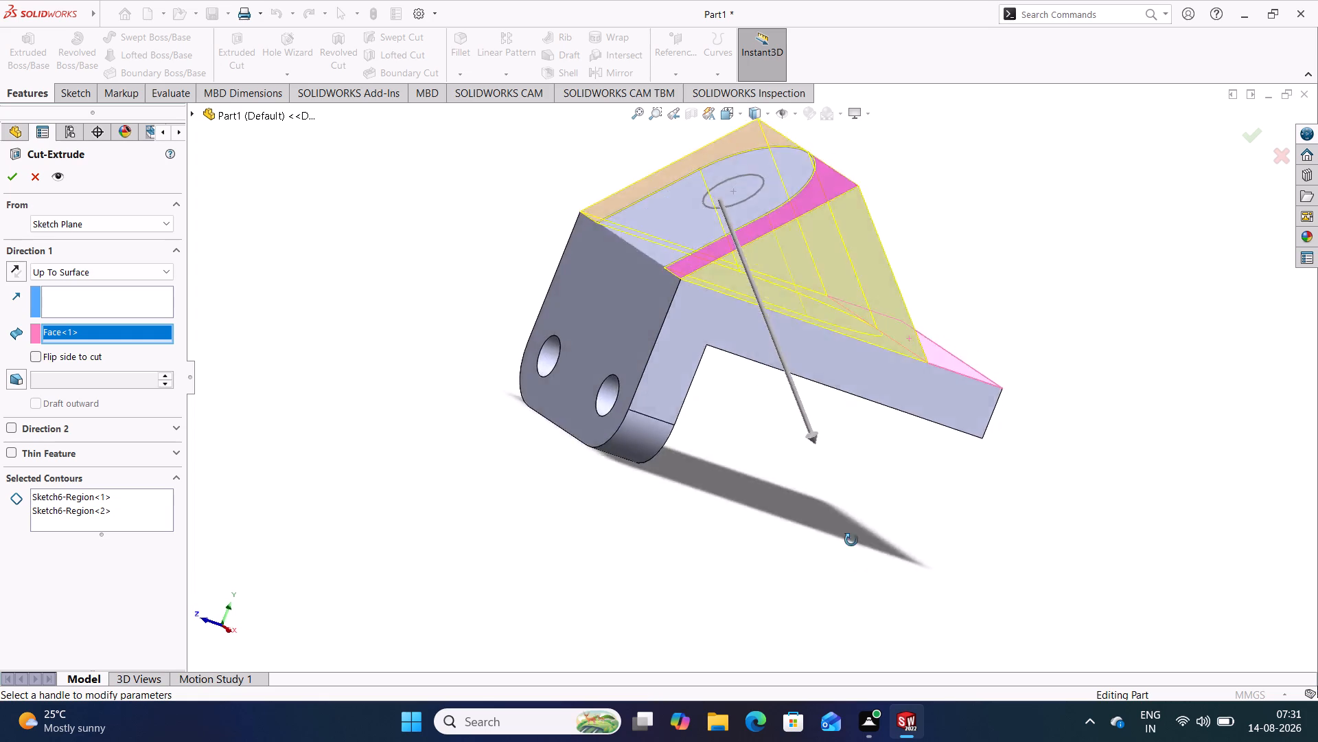
{"action": "middle_click_drag", "start_coordinate": [851, 540], "coordinate": [859, 553]}
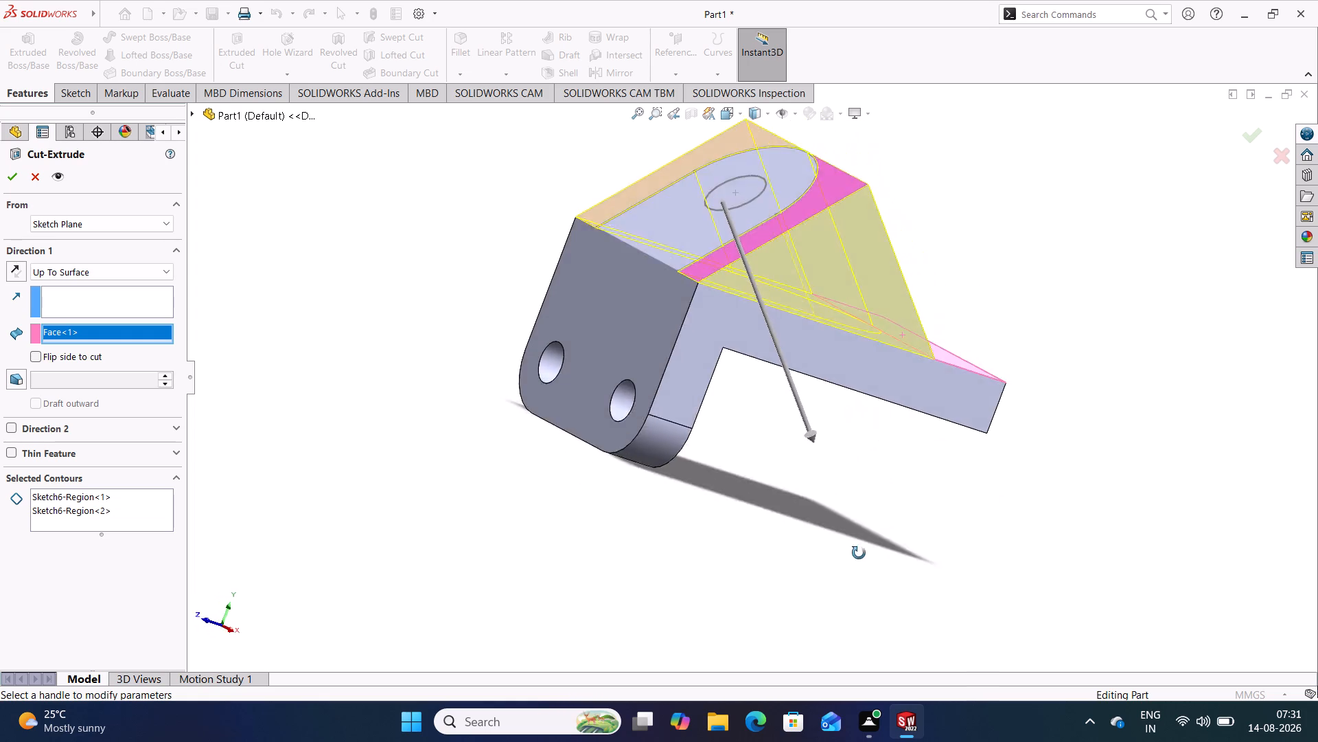
{"action": "middle_click_drag", "start_coordinate": [859, 553], "coordinate": [865, 592]}
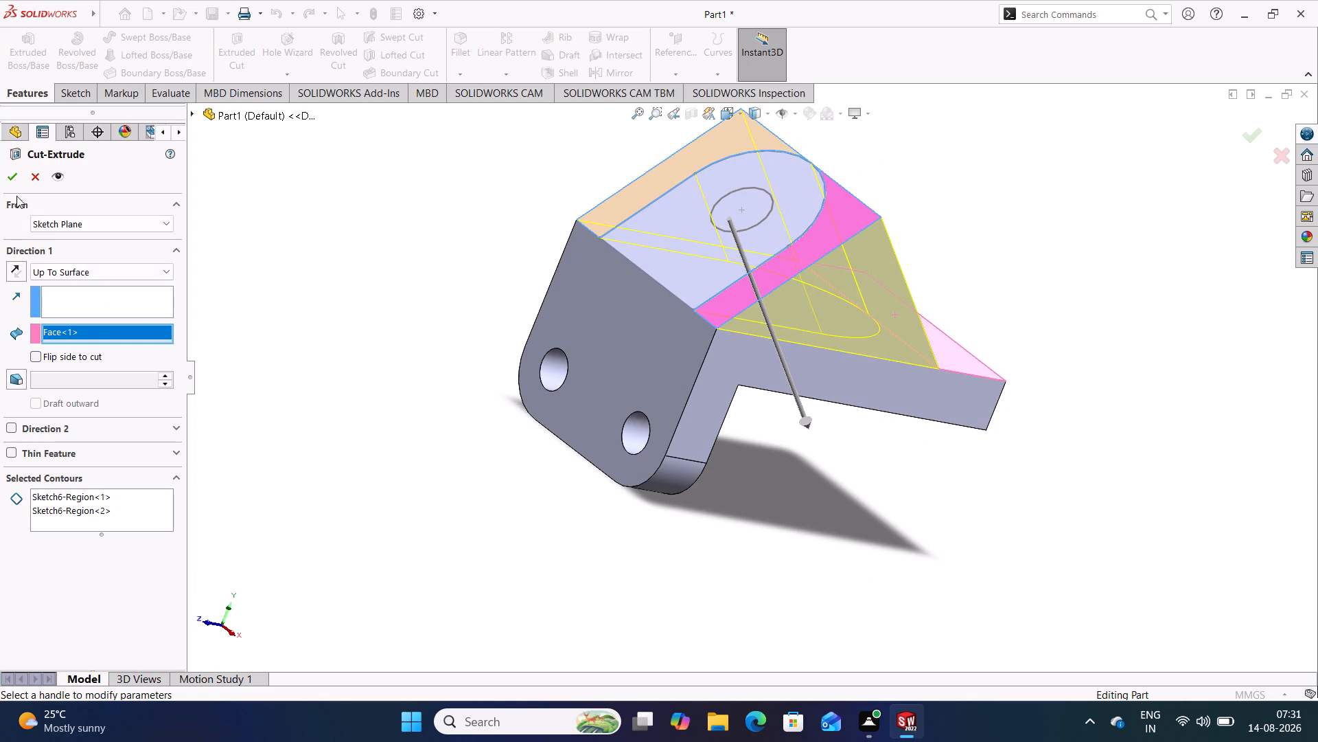
{"action": "left_click", "coordinate": [14, 172]}
Reopen the arched profile cut for editing and add the 30 mm circle to its selected contours.
{"action": "middle_click_drag", "start_coordinate": [362, 478], "coordinate": [422, 460]}
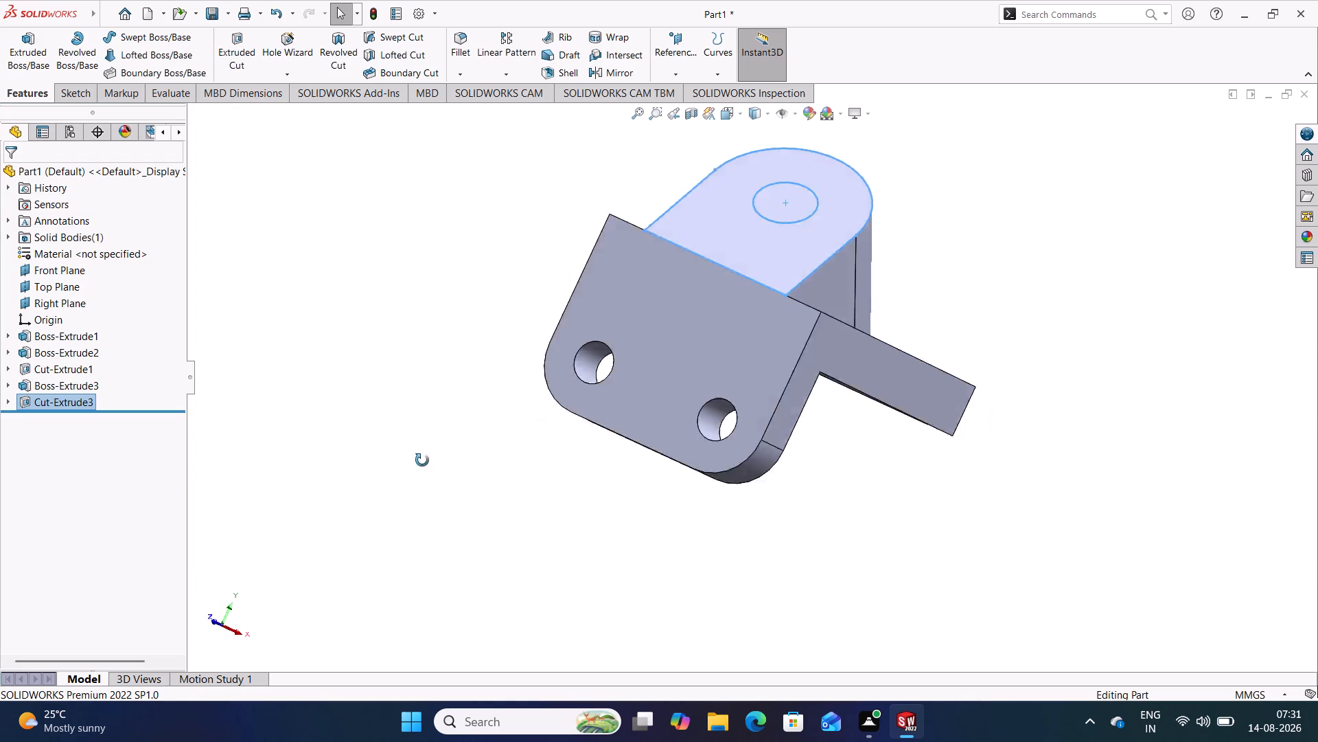
{"action": "middle_click_drag", "start_coordinate": [422, 460], "coordinate": [480, 541]}
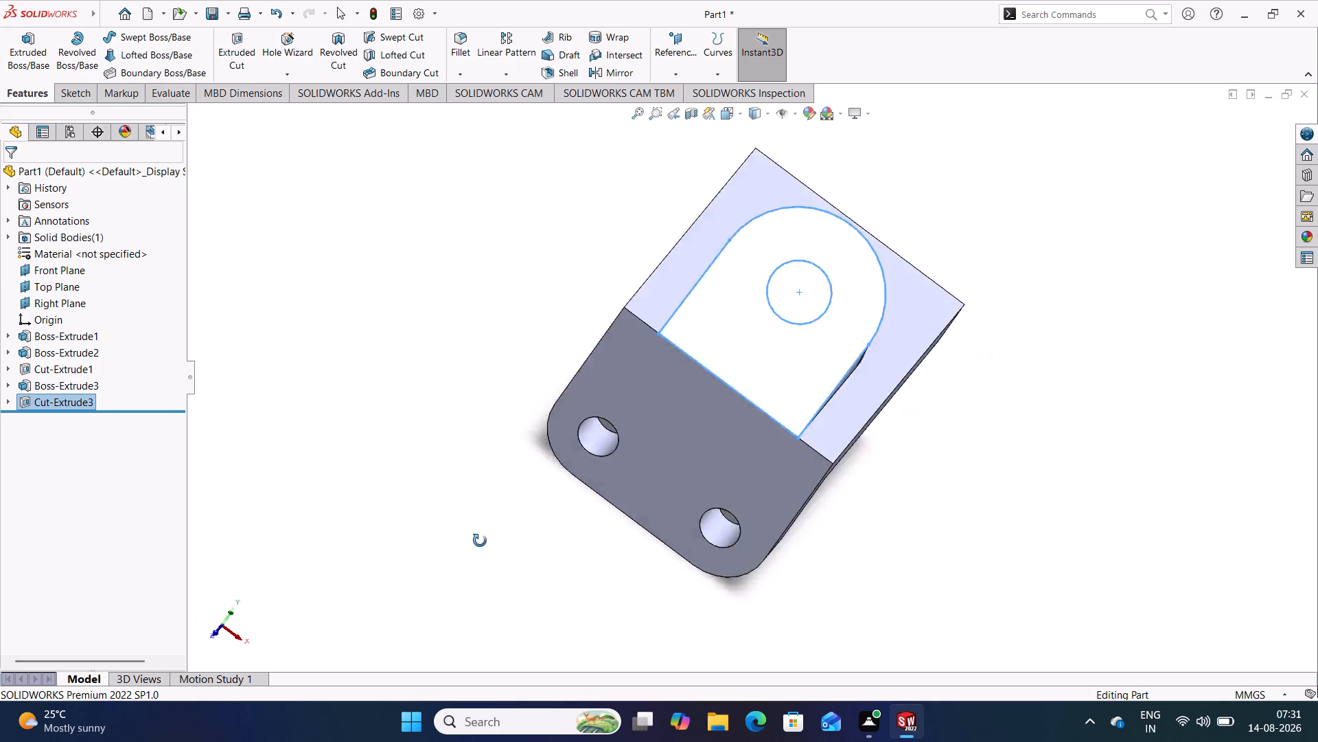
{"action": "middle_click_drag", "start_coordinate": [480, 541], "coordinate": [481, 539]}
{"action": "left_click", "coordinate": [347, 390]}
{"action": "middle_click_drag", "start_coordinate": [1041, 469], "coordinate": [1060, 328]}
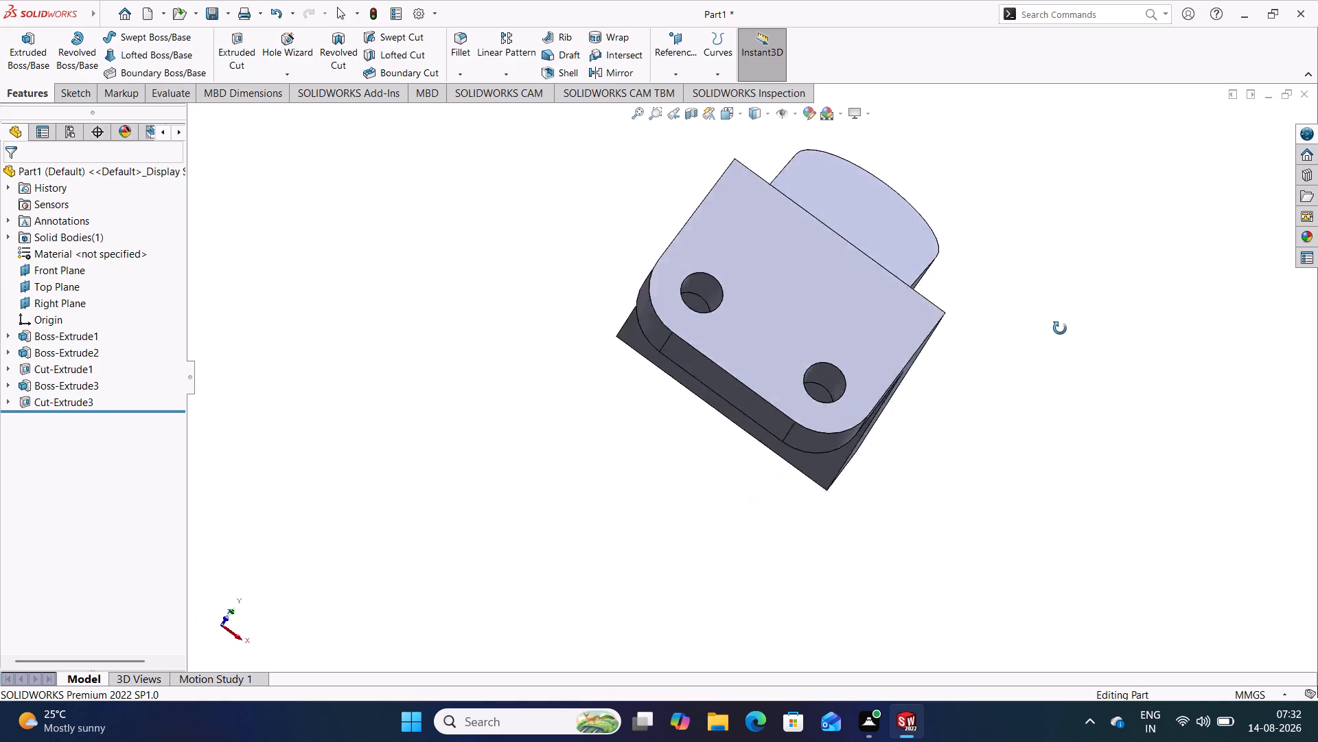
{"action": "middle_click_drag", "start_coordinate": [1060, 328], "coordinate": [1021, 426]}
{"action": "left_click", "coordinate": [73, 404]}
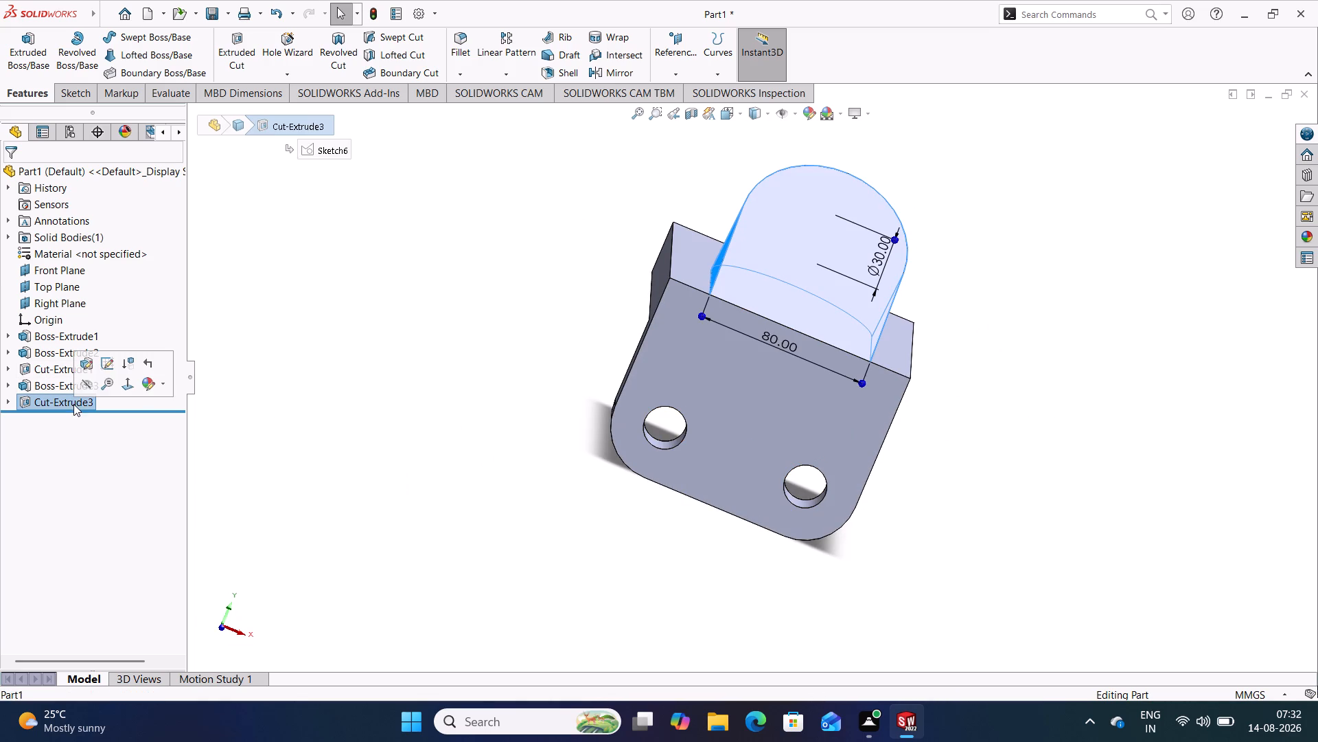
{"action": "left_click", "coordinate": [86, 364]}
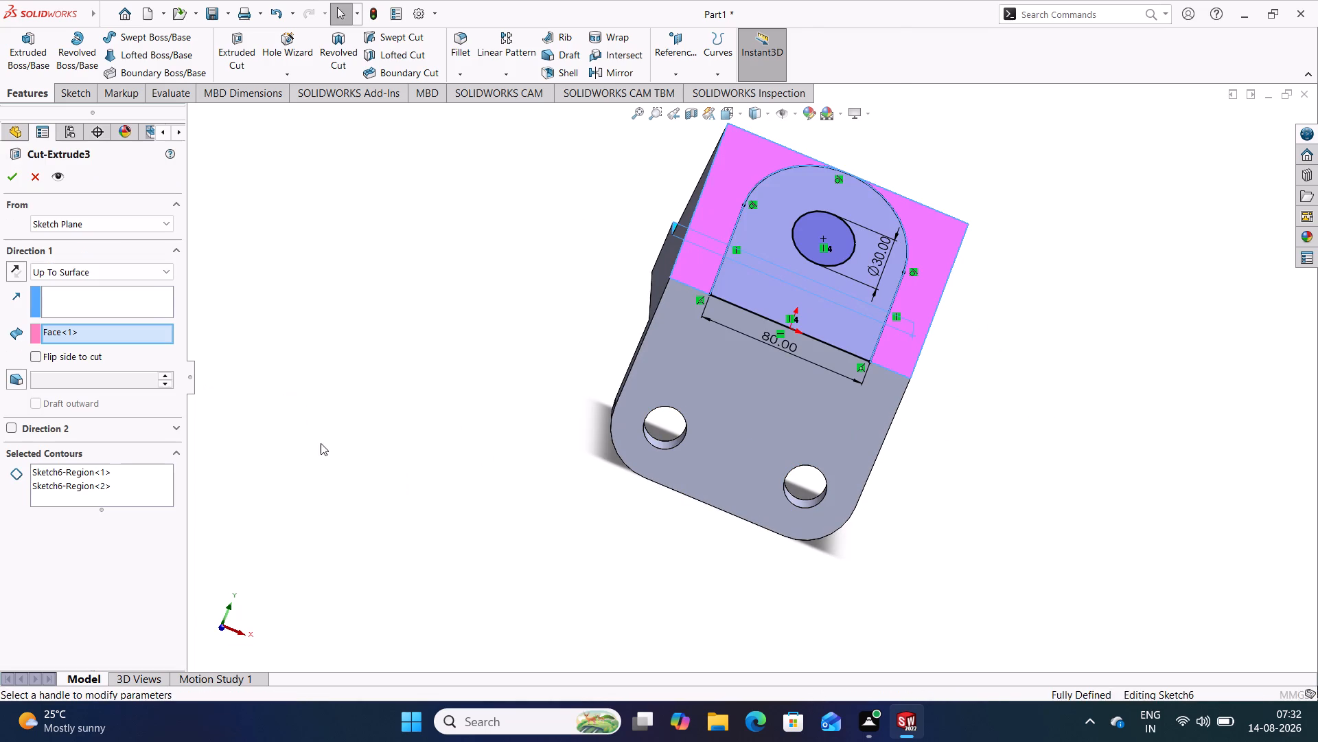
{"action": "left_click", "coordinate": [854, 240]}
{"action": "middle_click_drag", "start_coordinate": [959, 464], "coordinate": [938, 434]}
{"action": "left_click", "coordinate": [128, 489]}
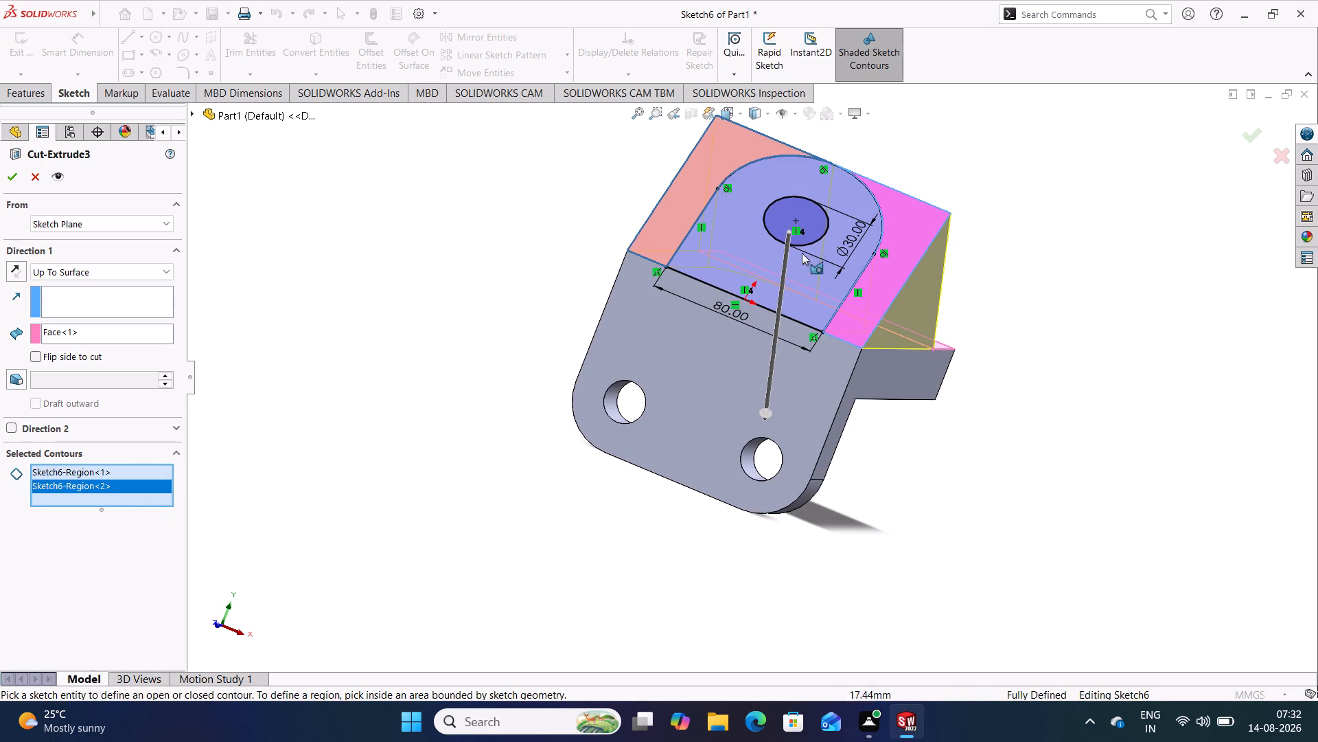
{"action": "left_click", "coordinate": [828, 221]}
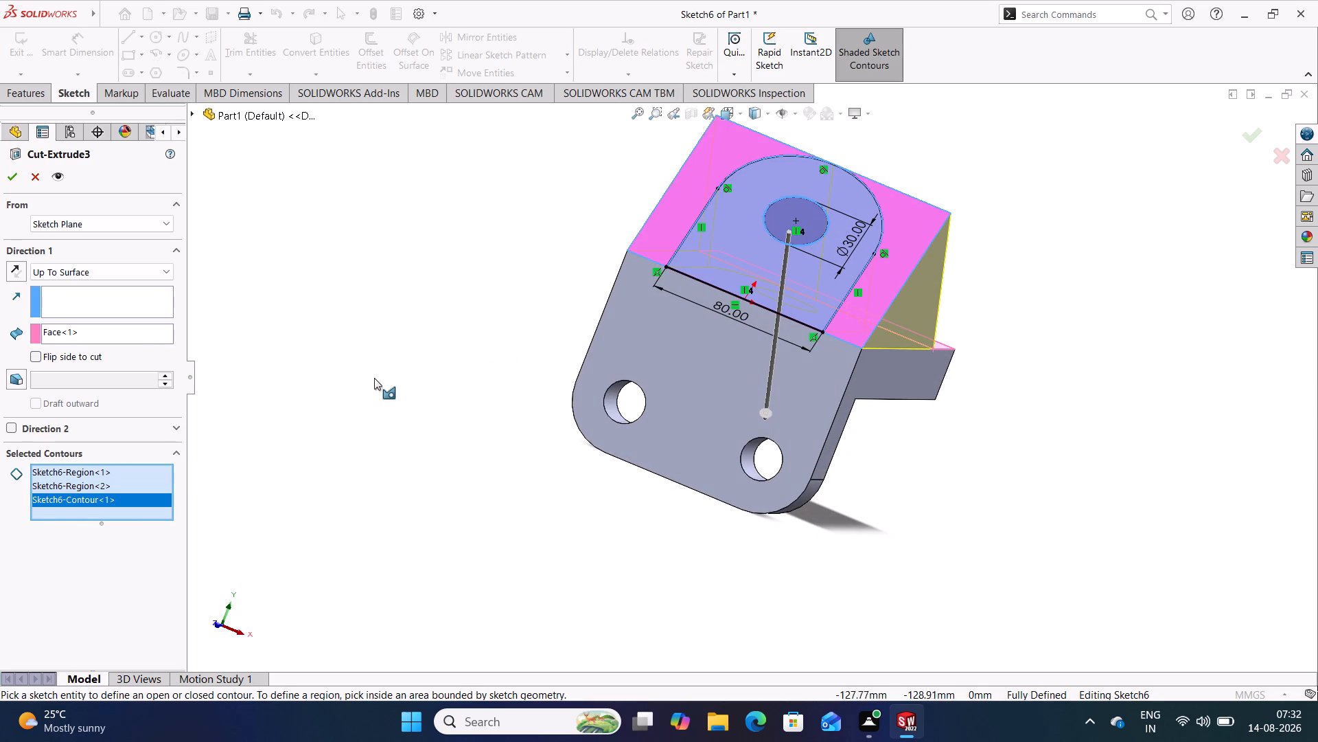
Clear the cut's end face and set it again to Up To Surface at the flange's upper face.
{"action": "right_click", "coordinate": [108, 335]}
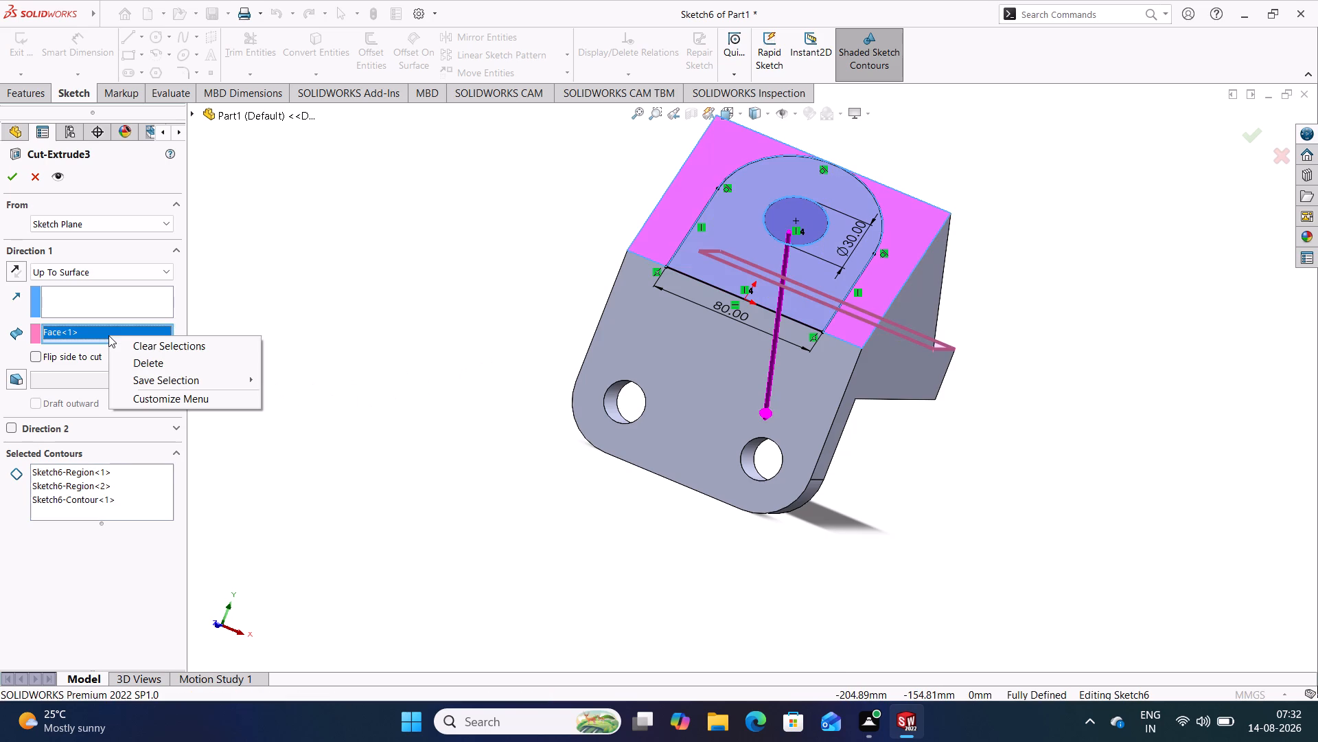
{"action": "left_click", "coordinate": [148, 362]}
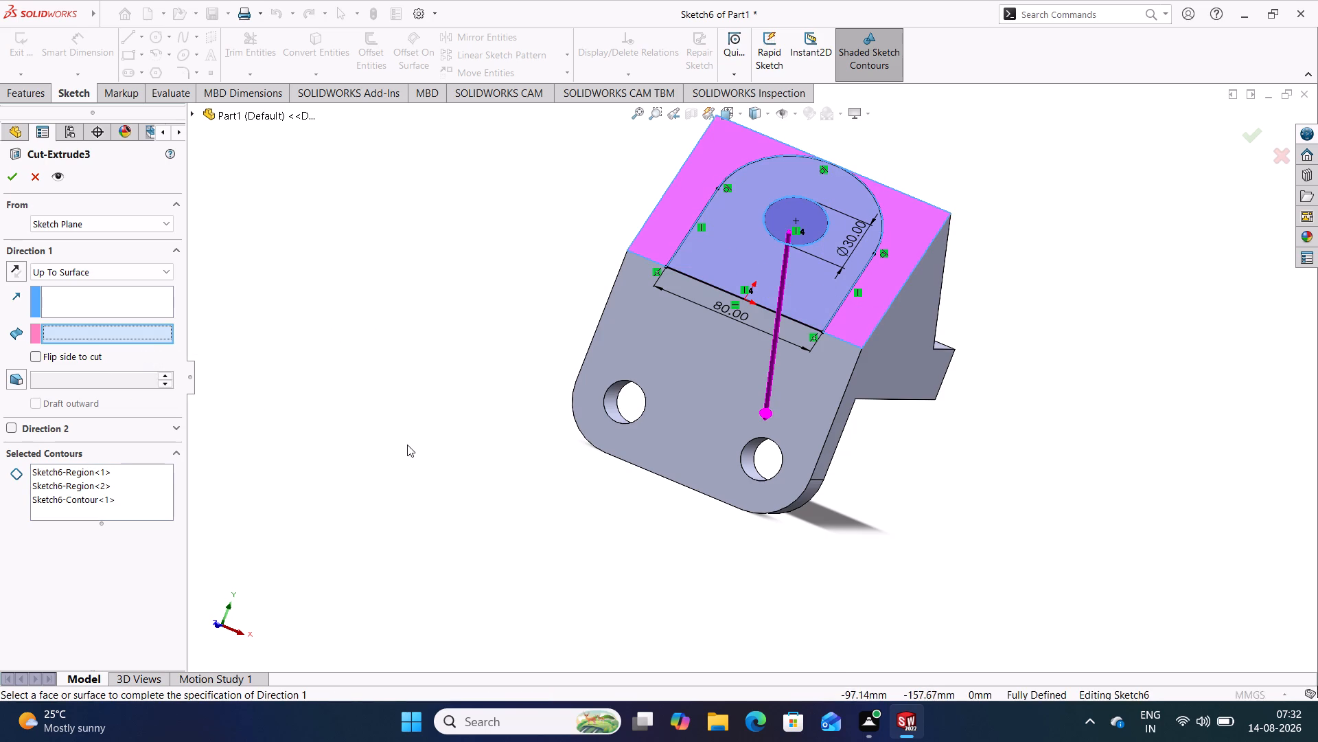
{"action": "left_click", "coordinate": [398, 441]}
{"action": "middle_click_drag", "start_coordinate": [398, 441], "coordinate": [269, 345]}
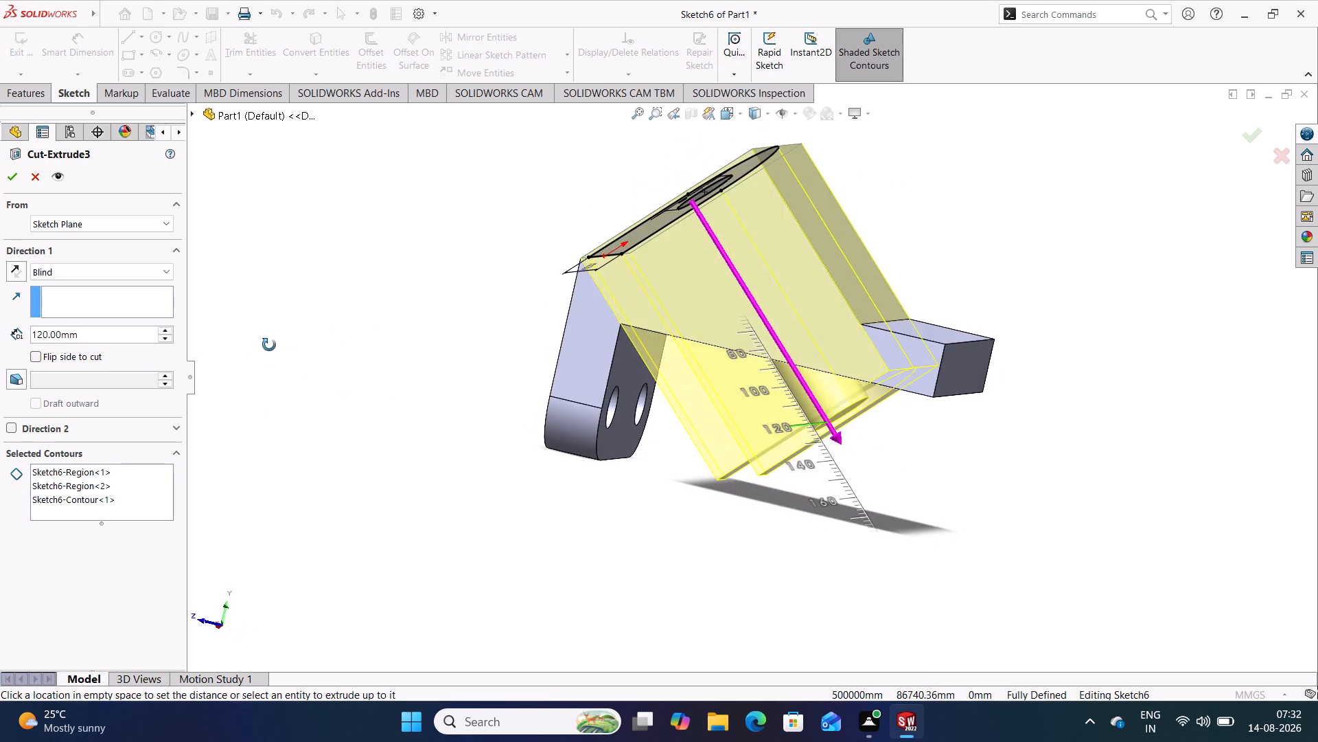
{"action": "middle_click_drag", "start_coordinate": [269, 345], "coordinate": [256, 405]}
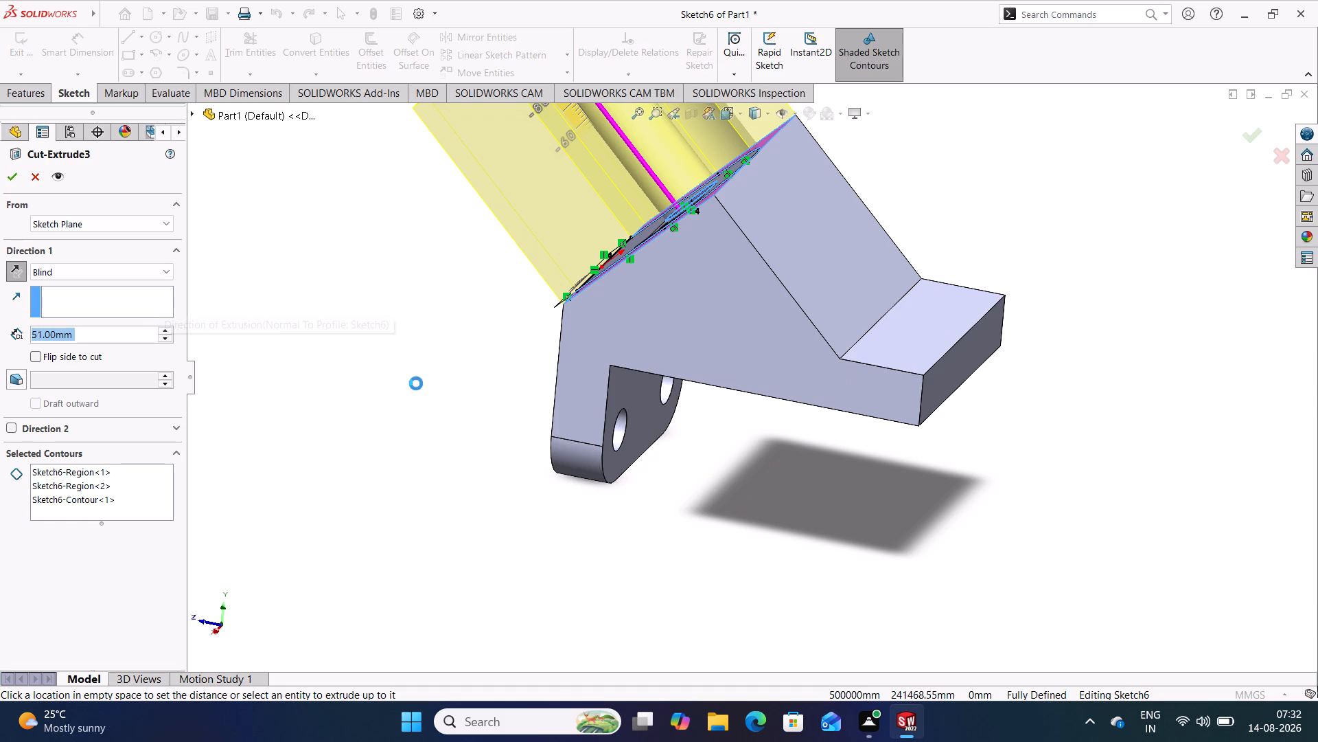
{"action": "left_click", "coordinate": [163, 273]}
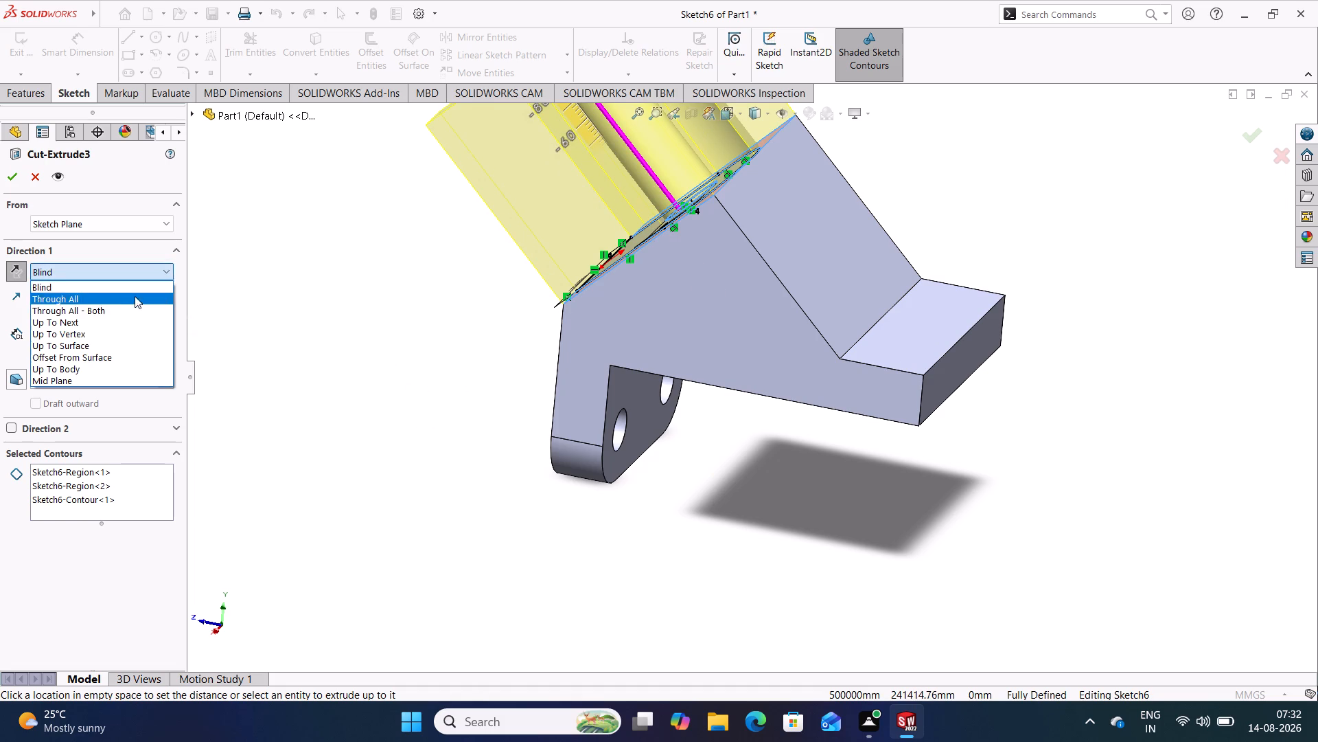
{"action": "left_click", "coordinate": [111, 346]}
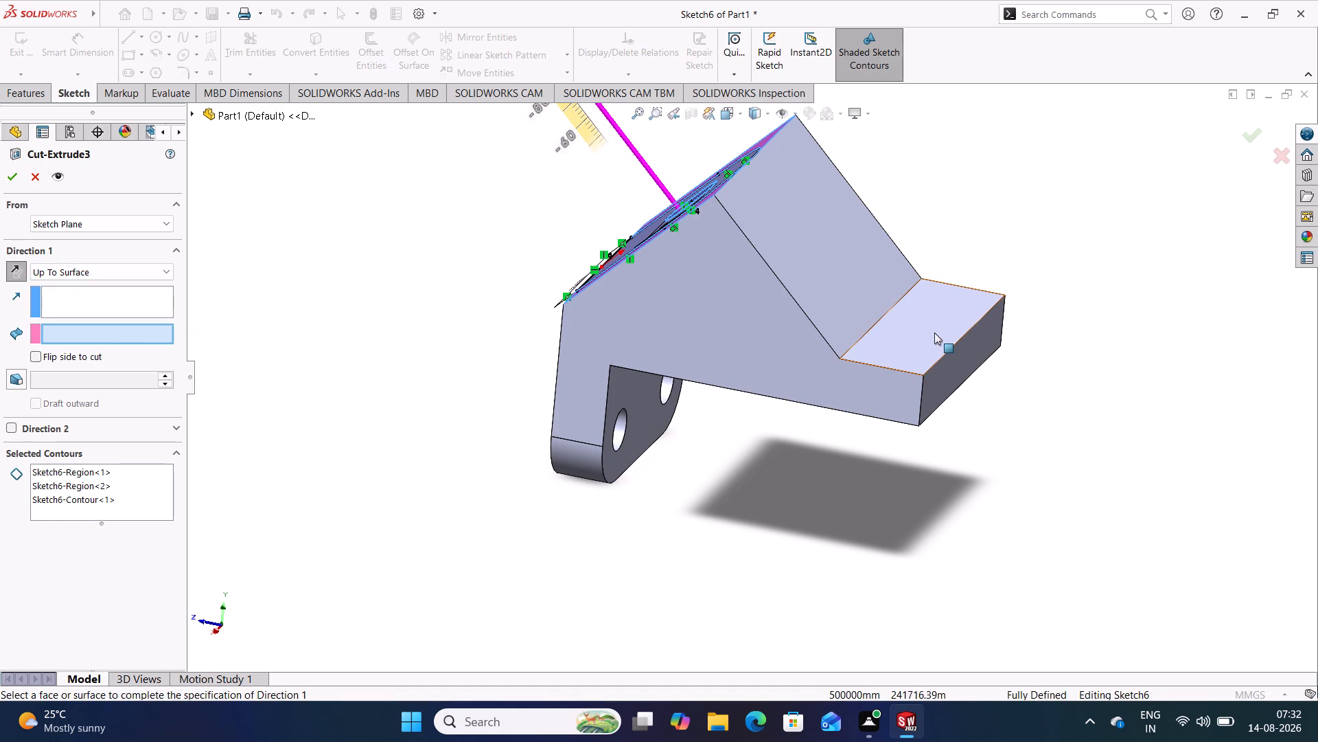
{"action": "left_click", "coordinate": [928, 339]}
{"action": "middle_click_drag", "start_coordinate": [412, 432], "coordinate": [500, 530]}
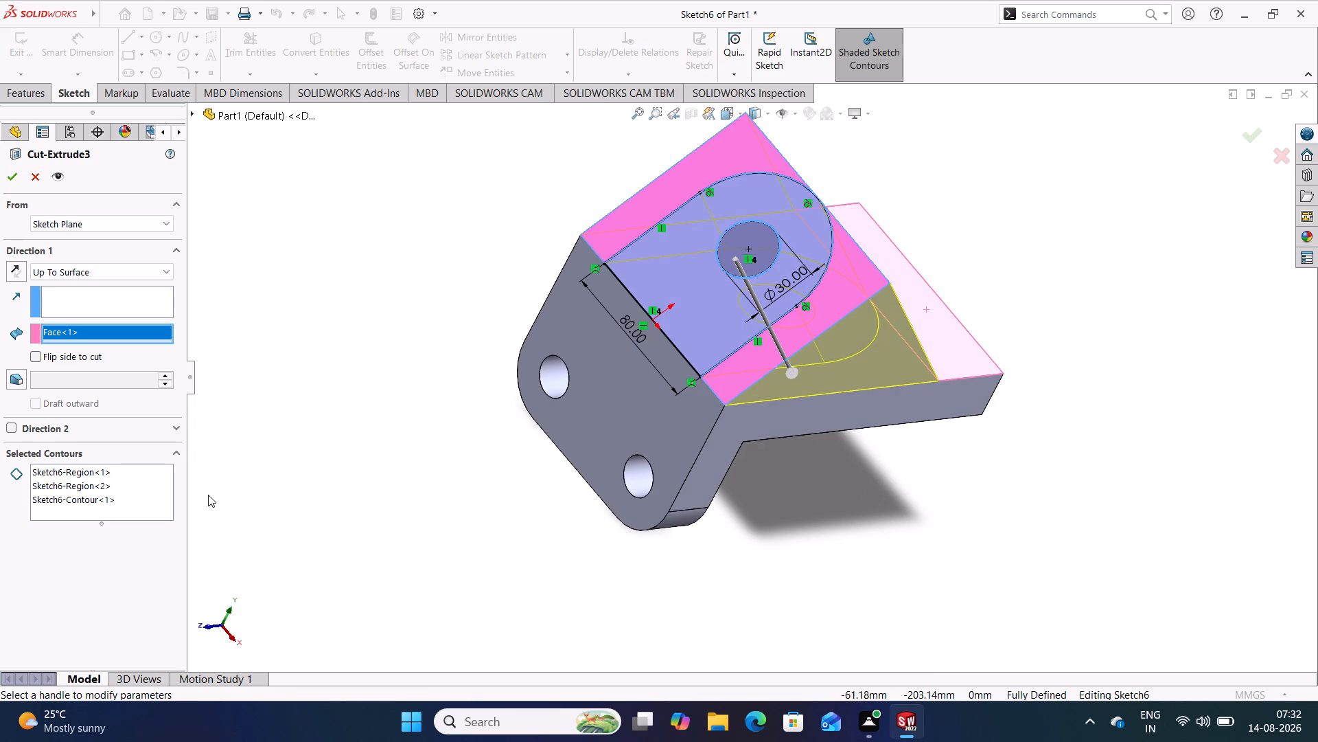
Apply the edited arched profile cut with the 30 mm circle included and check the bracket from several sides.
{"action": "left_click", "coordinate": [13, 172]}
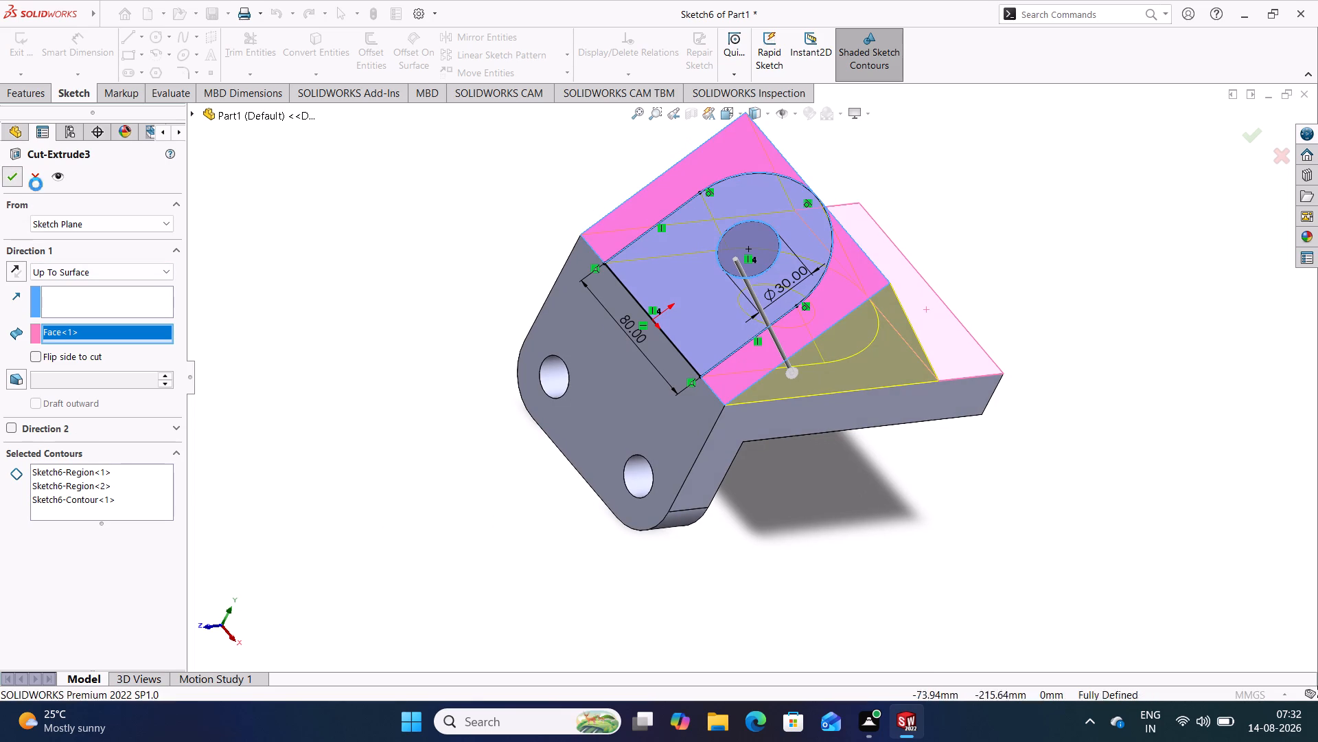
{"action": "left_click", "coordinate": [397, 447]}
{"action": "middle_click_drag", "start_coordinate": [397, 449], "coordinate": [388, 484]}
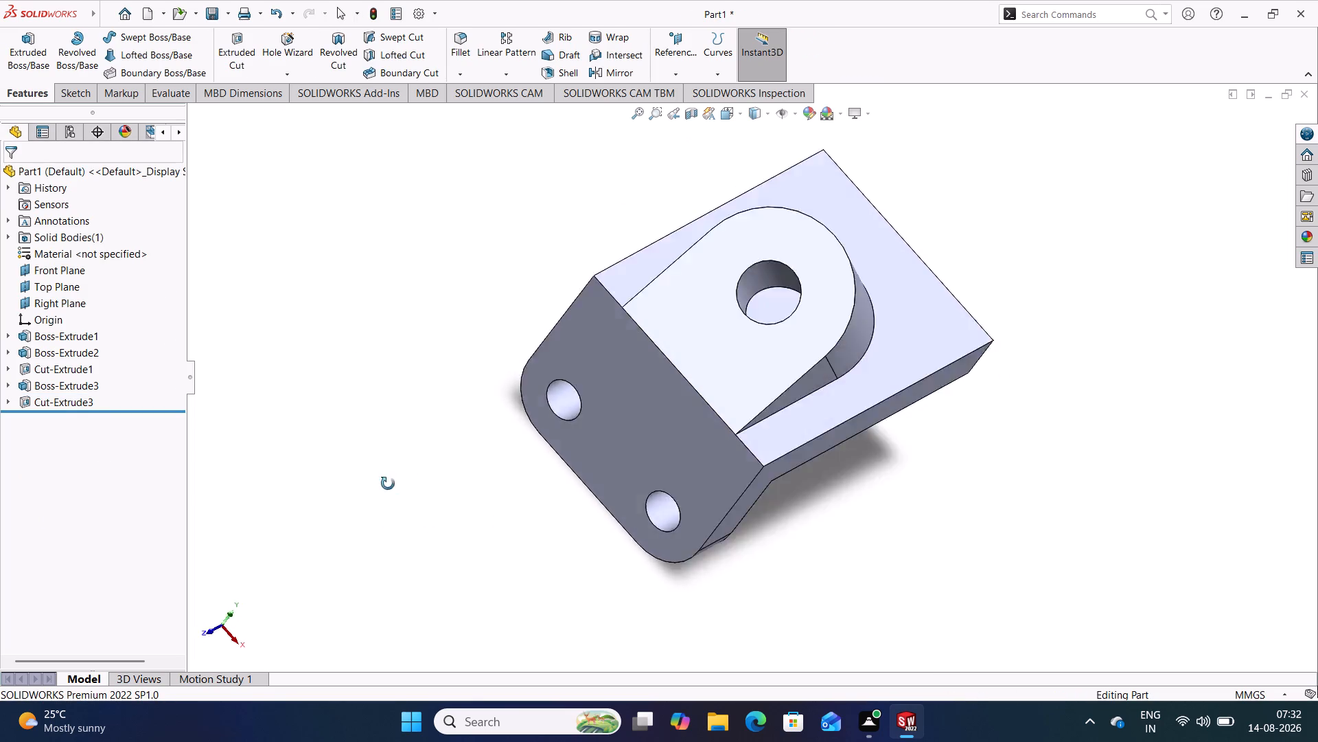
{"action": "middle_click_drag", "start_coordinate": [388, 484], "coordinate": [325, 322]}
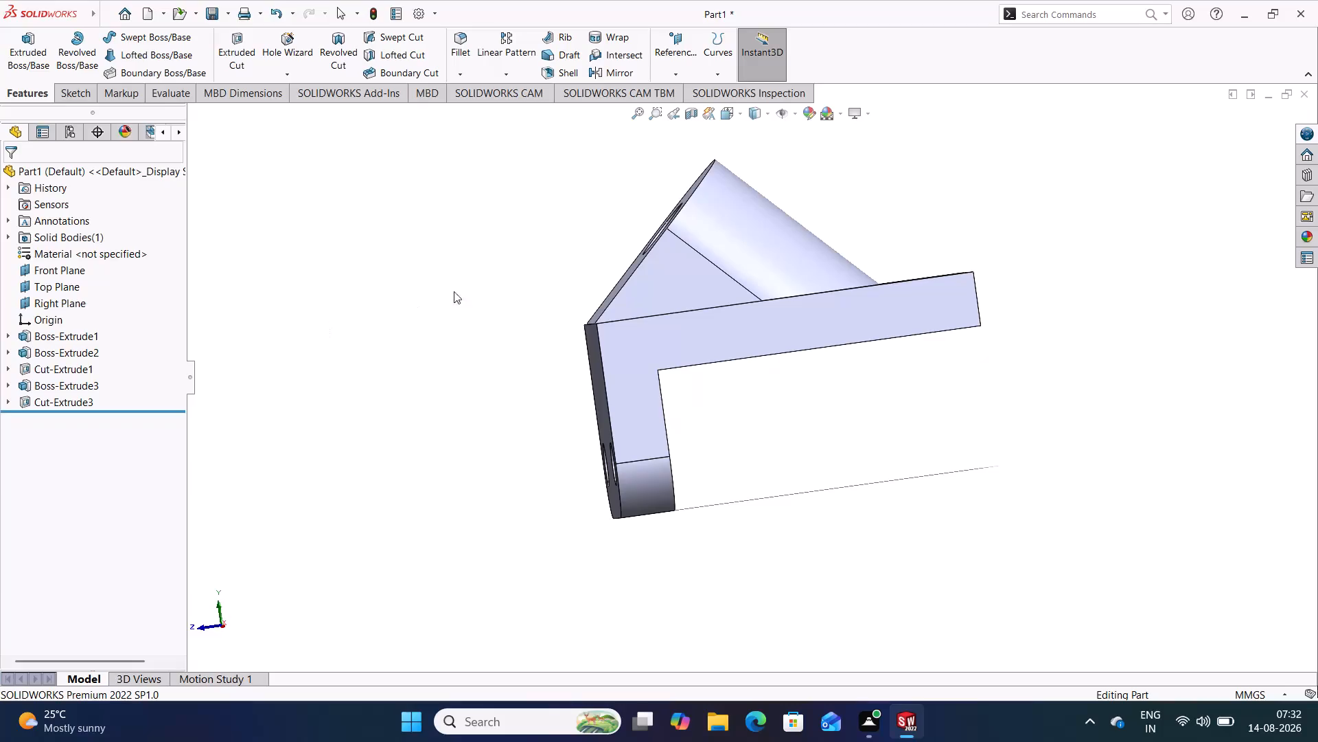
{"action": "middle_click_drag", "start_coordinate": [480, 256], "coordinate": [540, 228]}
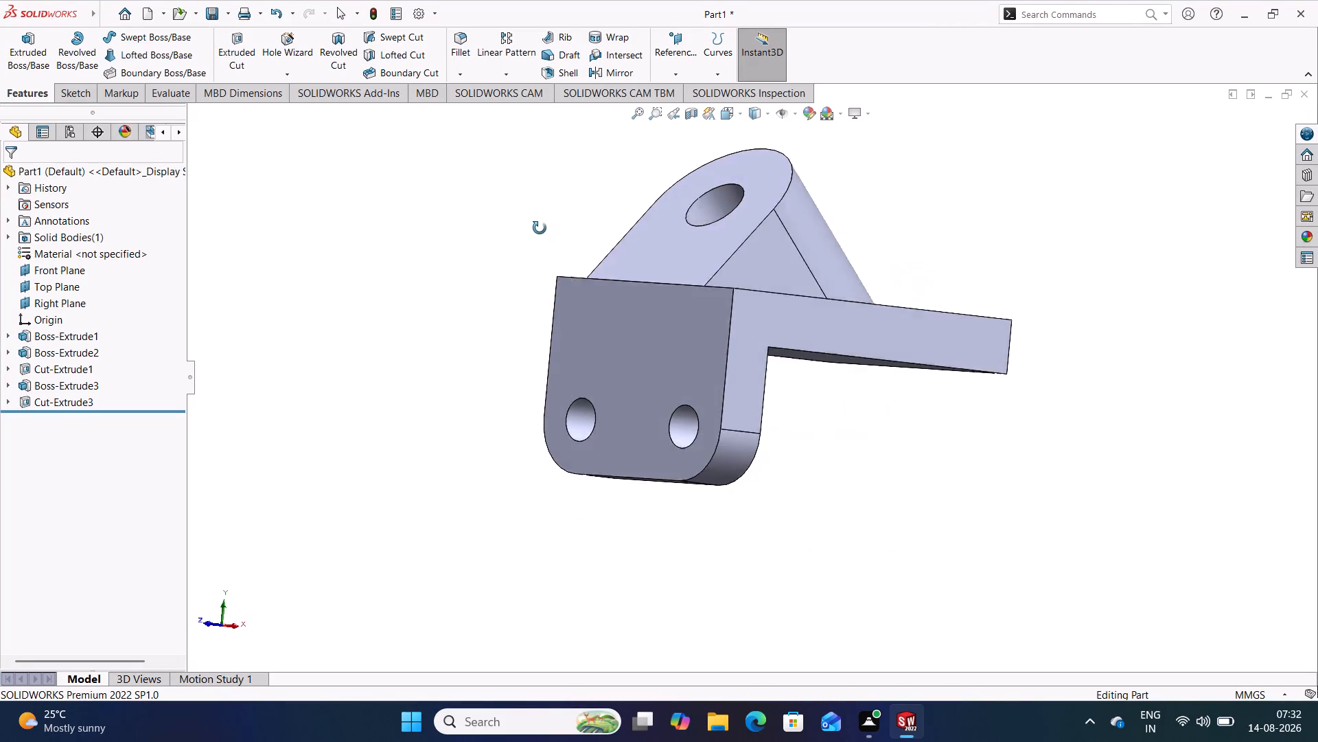
{"action": "middle_click_drag", "start_coordinate": [540, 228], "coordinate": [519, 291]}
{"action": "middle_click_drag", "start_coordinate": [835, 481], "coordinate": [925, 504]}
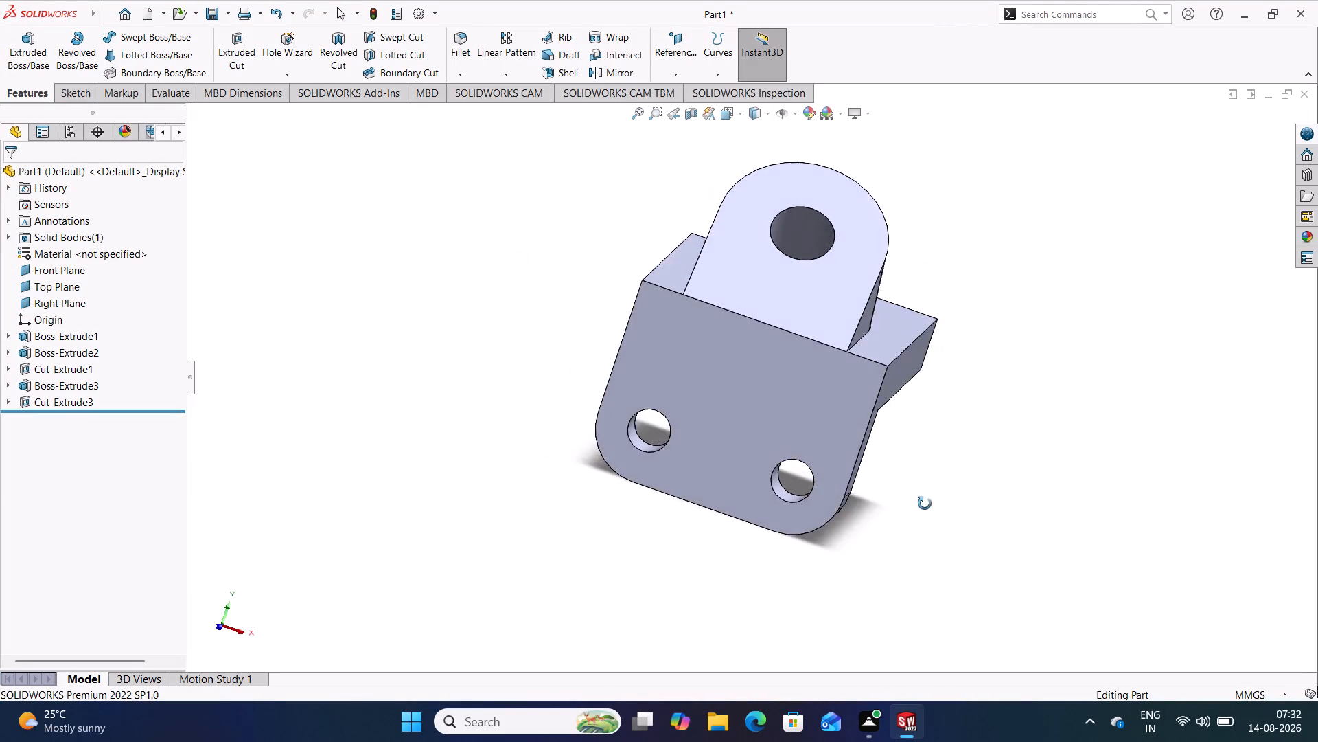
{"action": "middle_click_drag", "start_coordinate": [925, 504], "coordinate": [853, 520]}
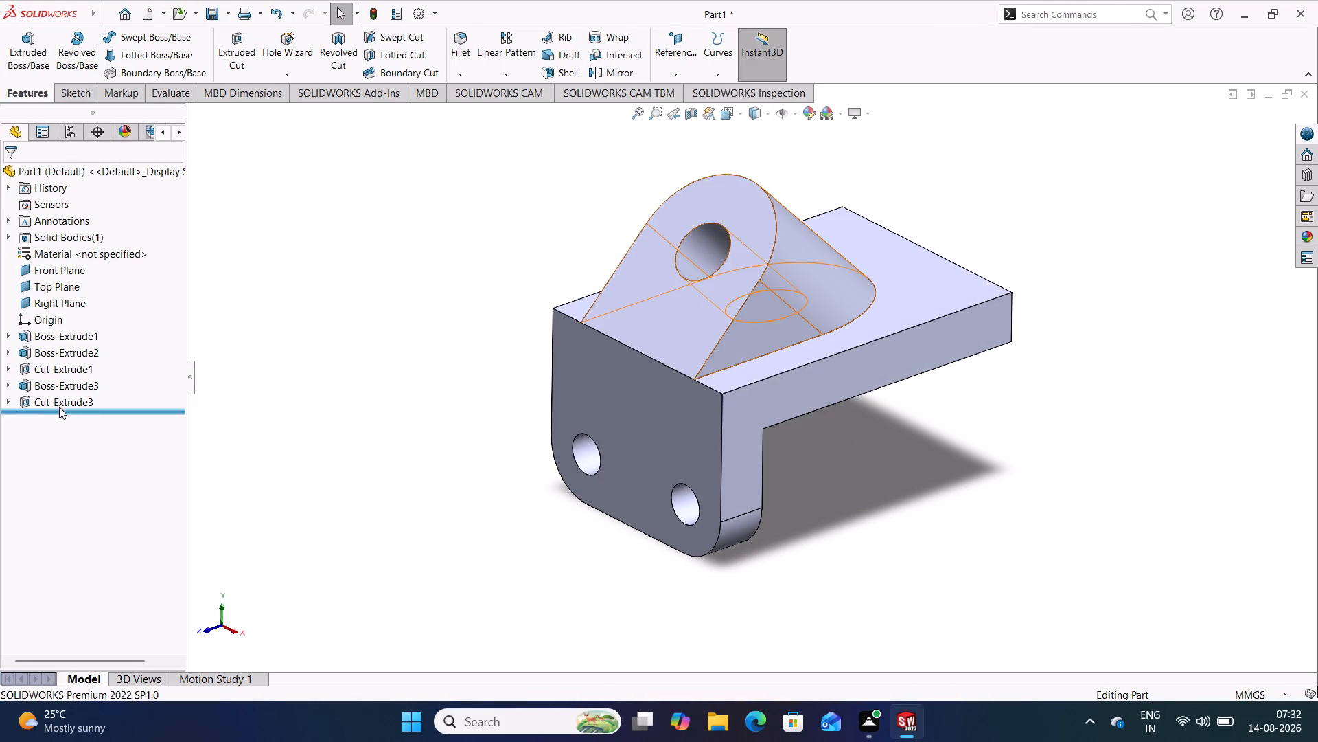
Edit the arched profile cut's sketch to delete the 30 mm circle, and rebuild the part.
{"action": "left_click", "coordinate": [6, 403]}
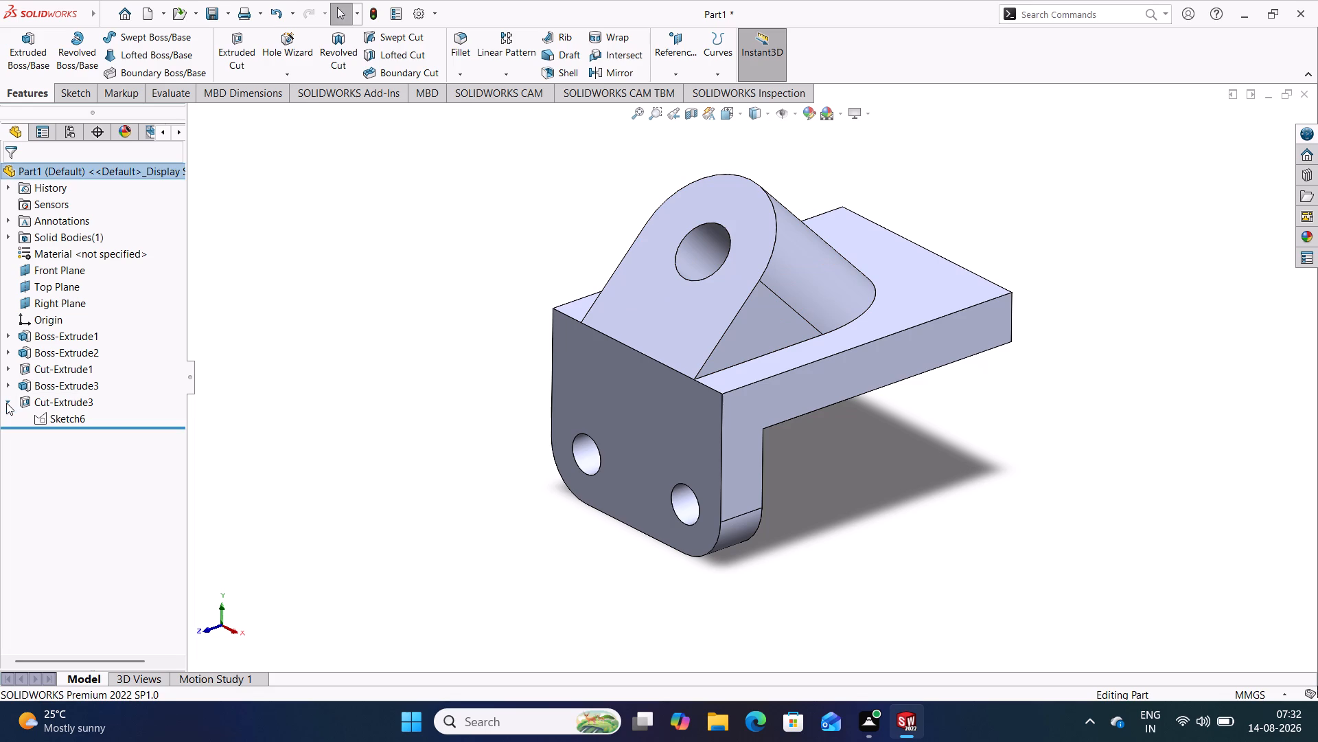
{"action": "left_click", "coordinate": [52, 423]}
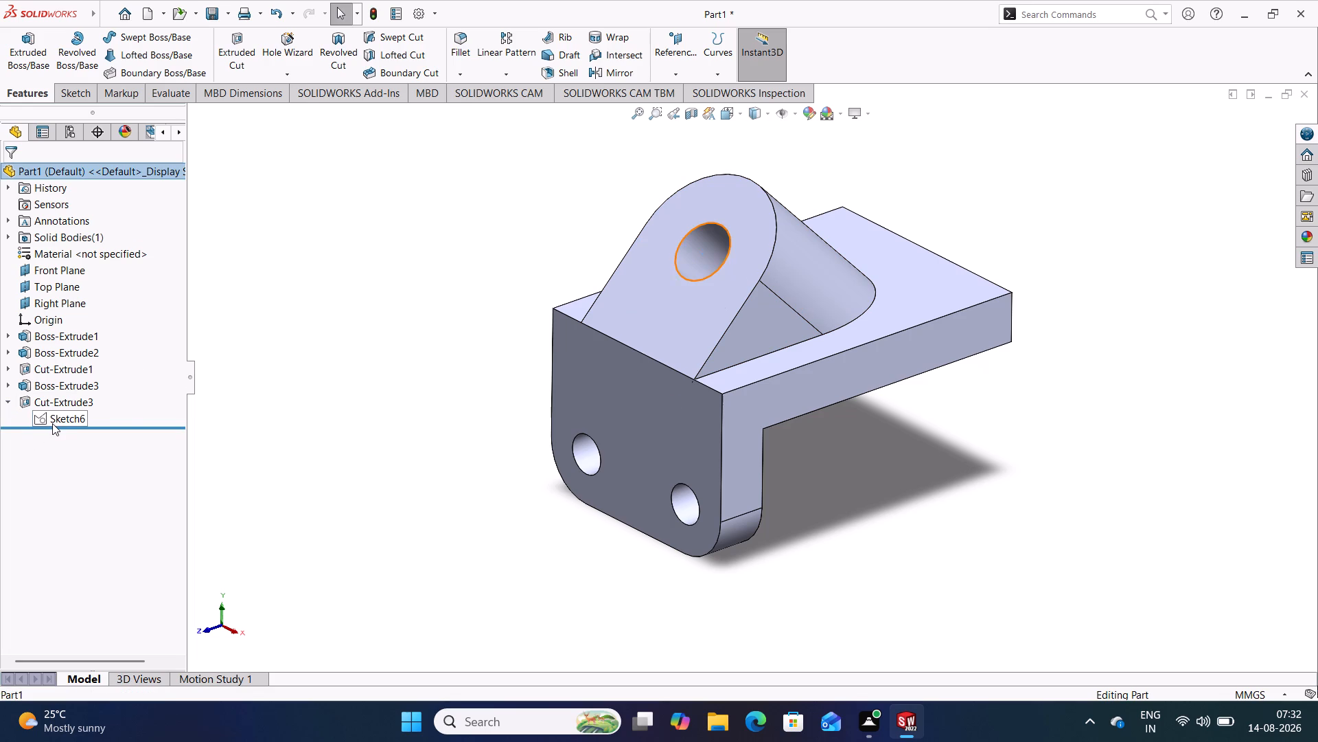
{"action": "left_click", "coordinate": [69, 384]}
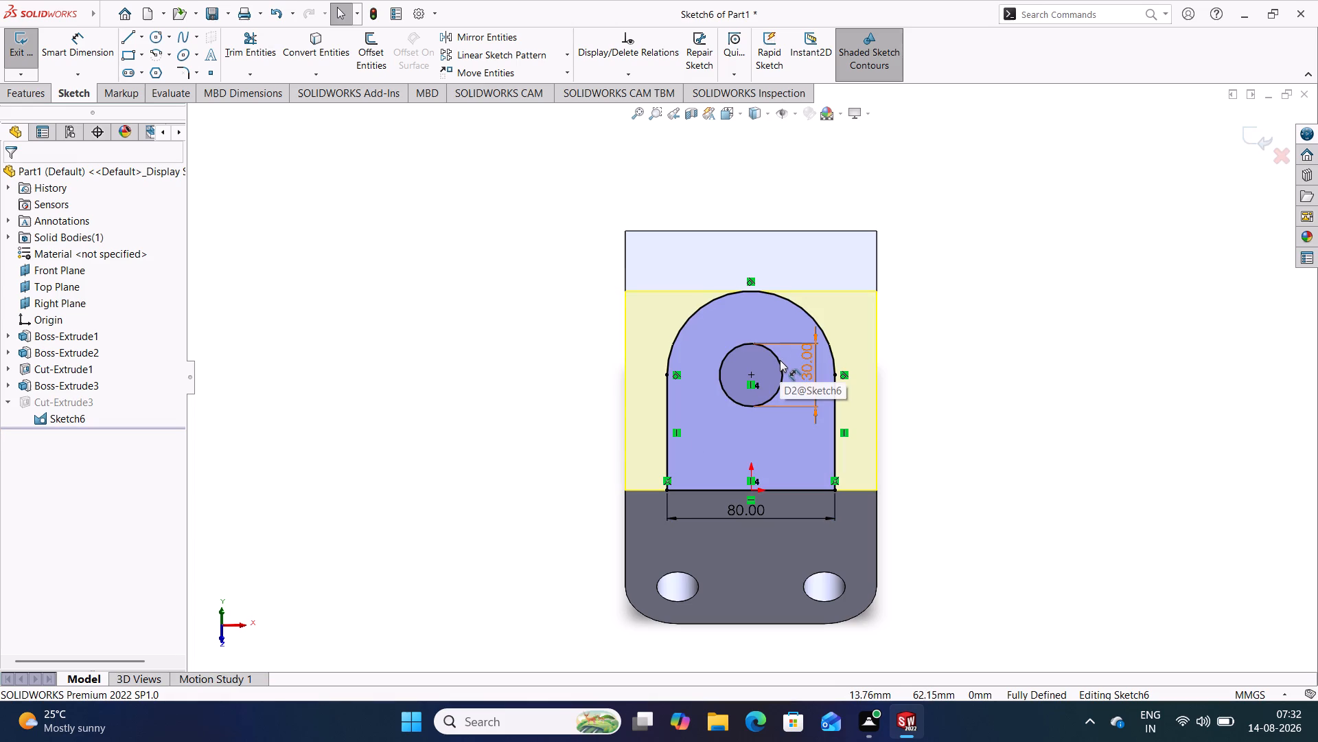
{"action": "left_click", "coordinate": [1025, 422]}
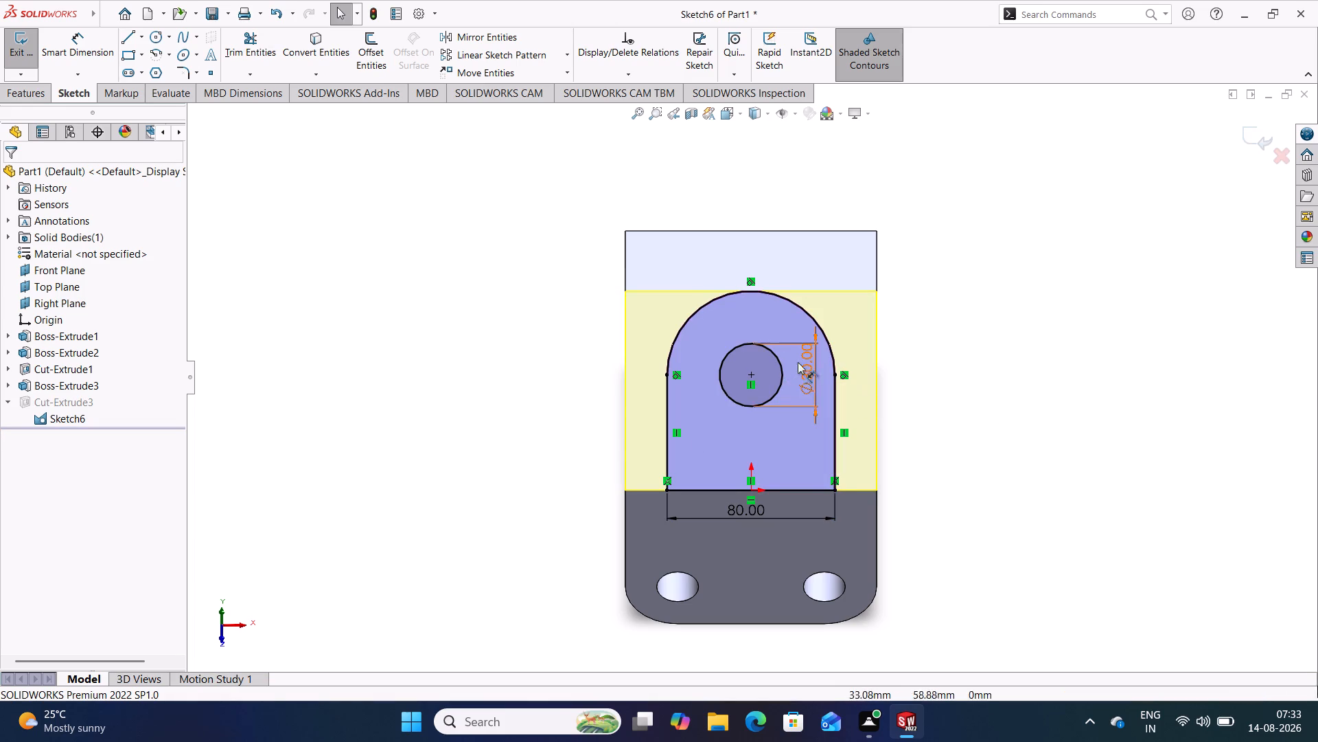
{"action": "right_click", "coordinate": [776, 354]}
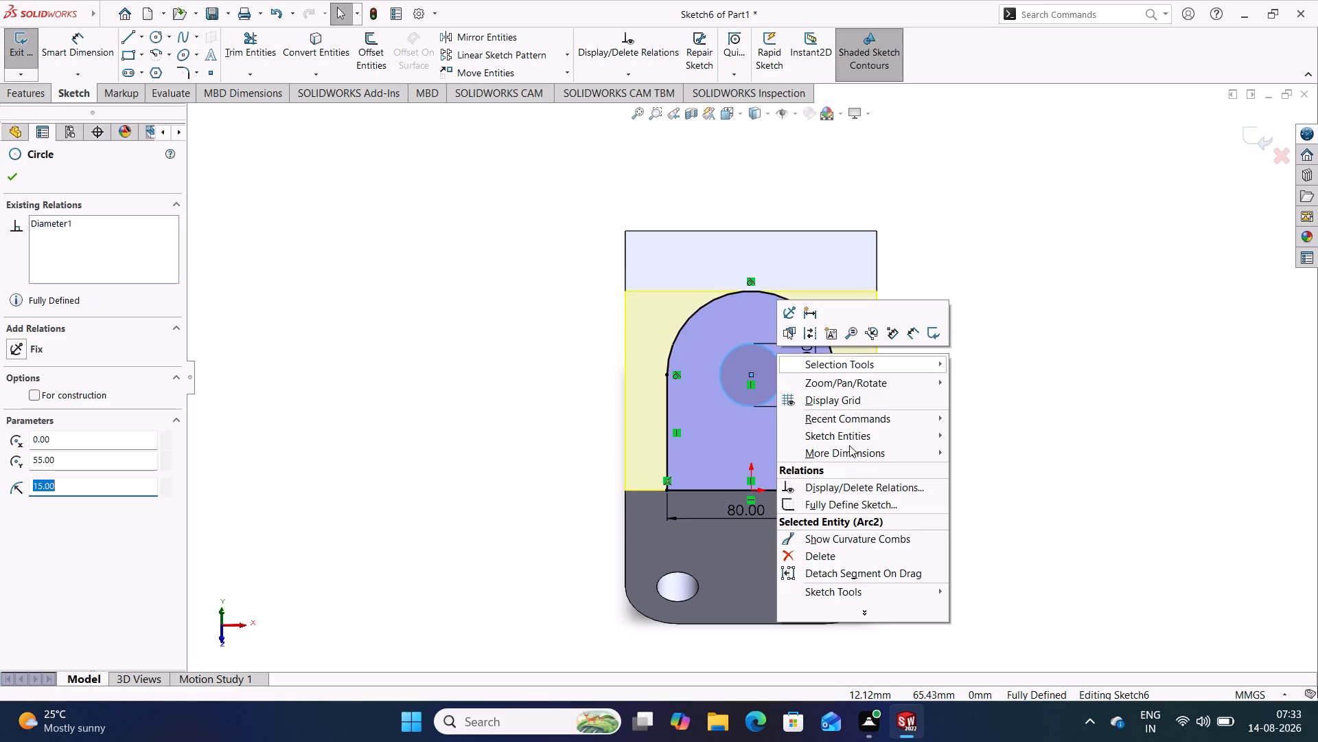
{"action": "left_click", "coordinate": [812, 555]}
{"action": "left_click", "coordinate": [1045, 304]}
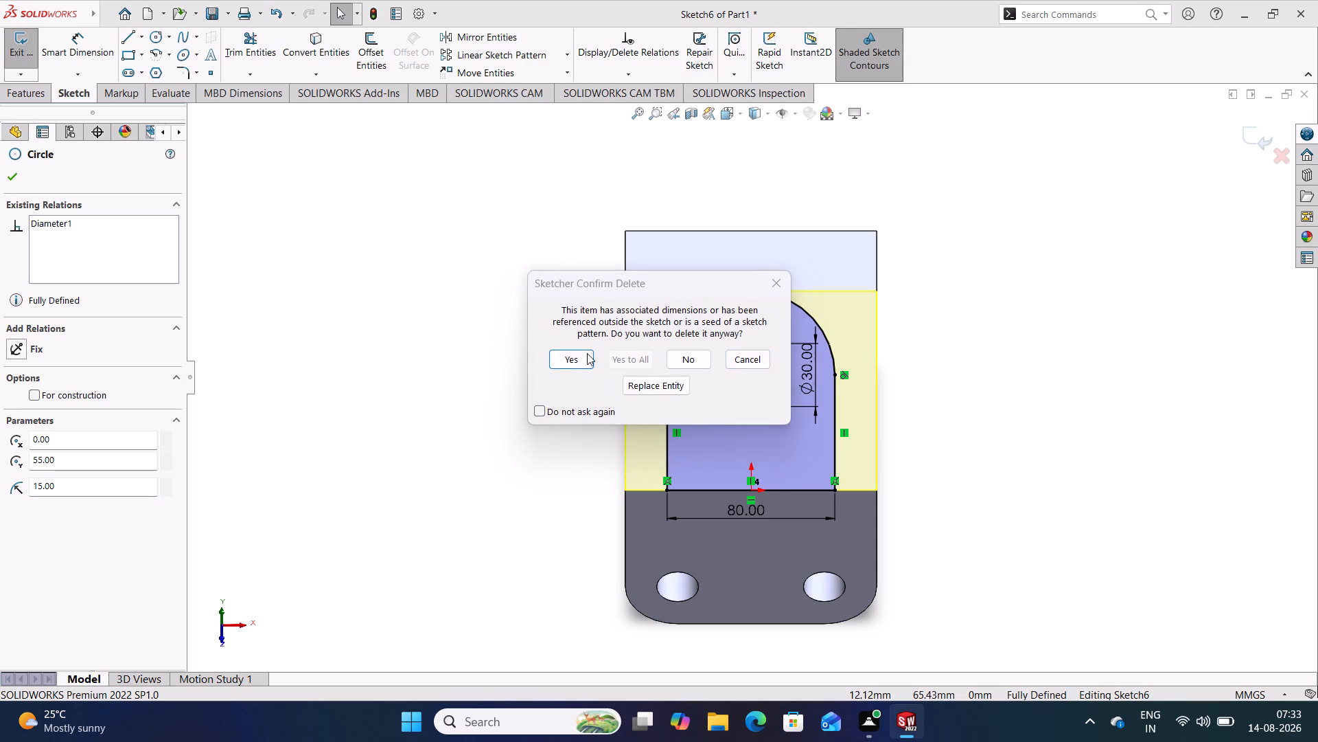
{"action": "left_click", "coordinate": [564, 353]}
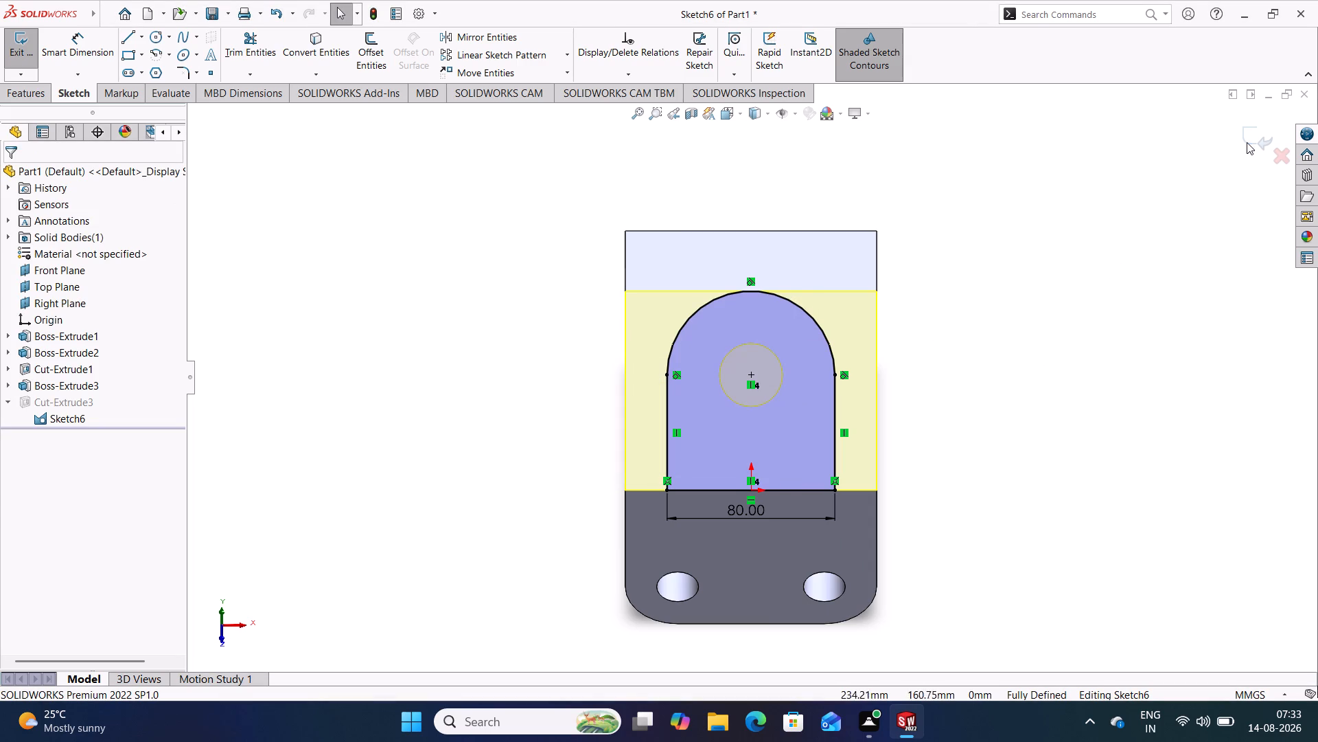
{"action": "left_click", "coordinate": [1247, 140]}
{"action": "left_click", "coordinate": [1034, 293]}
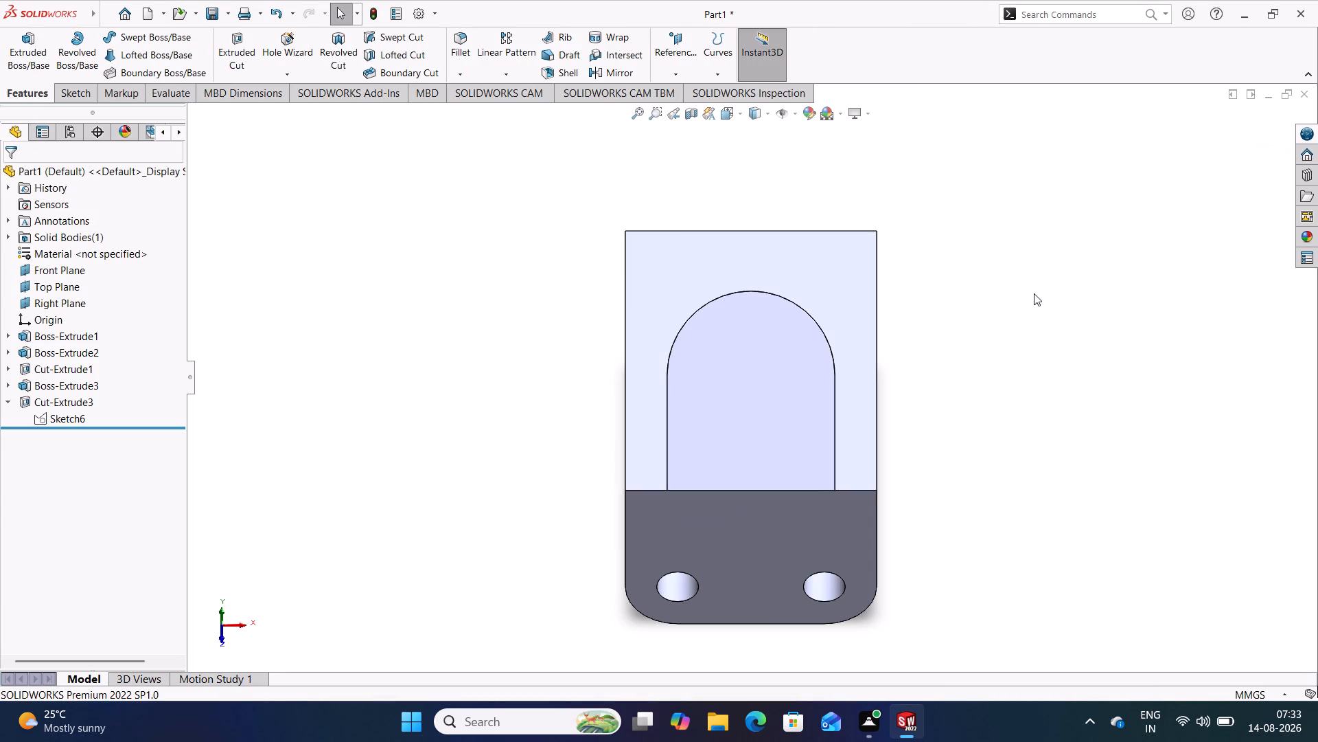
{"action": "key", "text": "ctrl+7"}
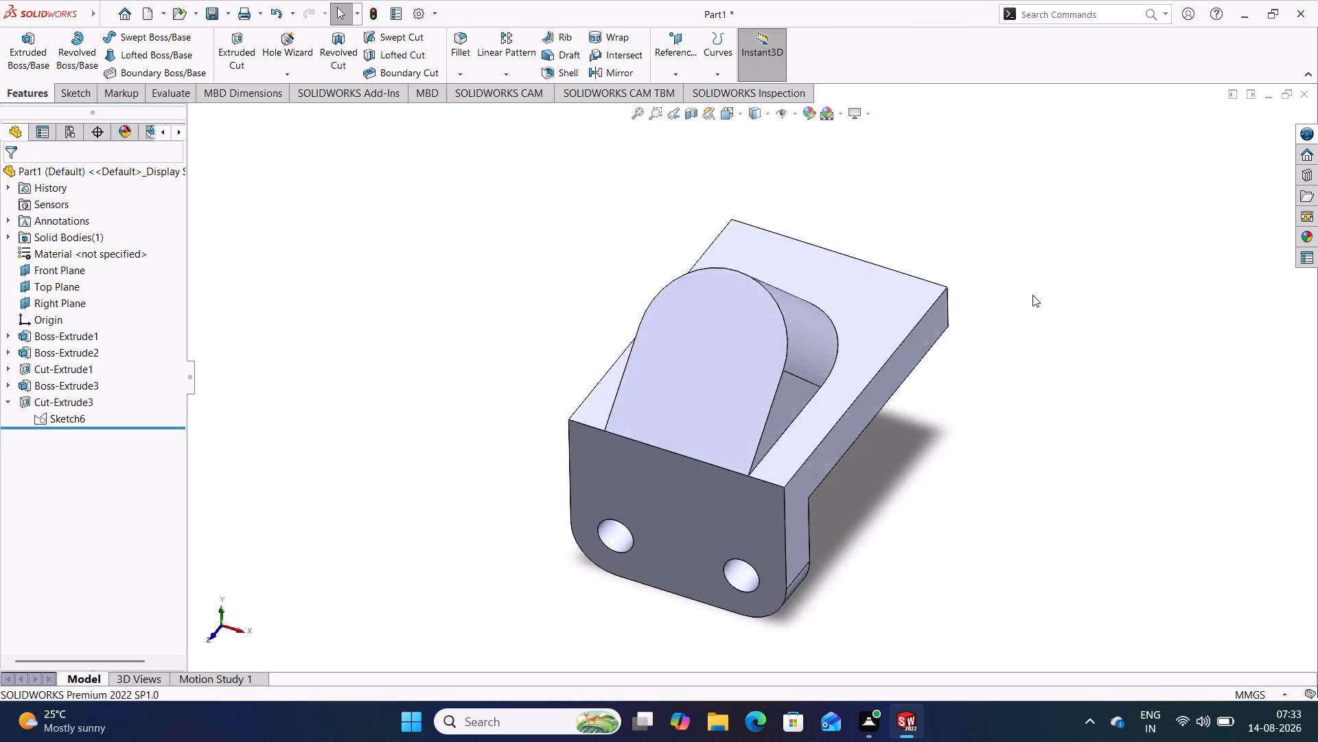
{"action": "left_click", "coordinate": [894, 455]}
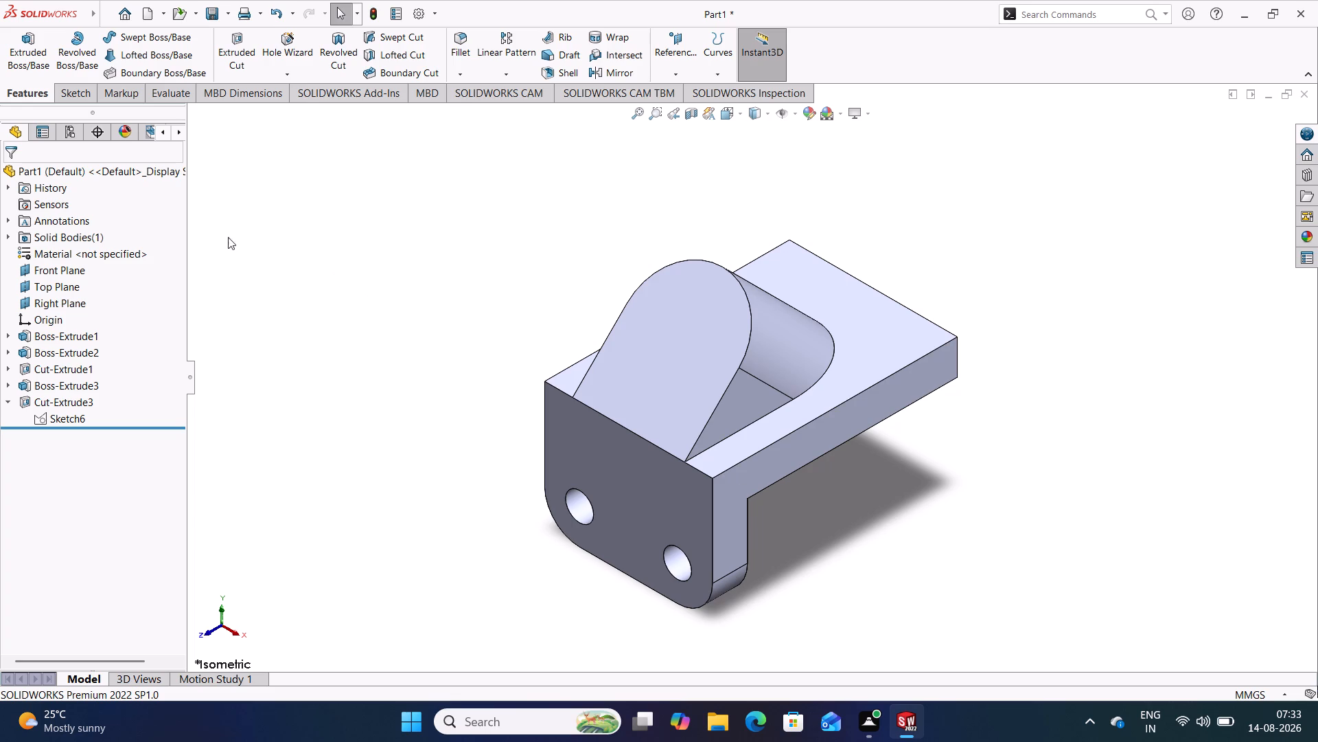
{"action": "left_click", "coordinate": [375, 16]}
Start a new sketch on the sloped arched face and draw a circle about 26 mm in diameter on its vertical centreline.
{"action": "left_click", "coordinate": [667, 379]}
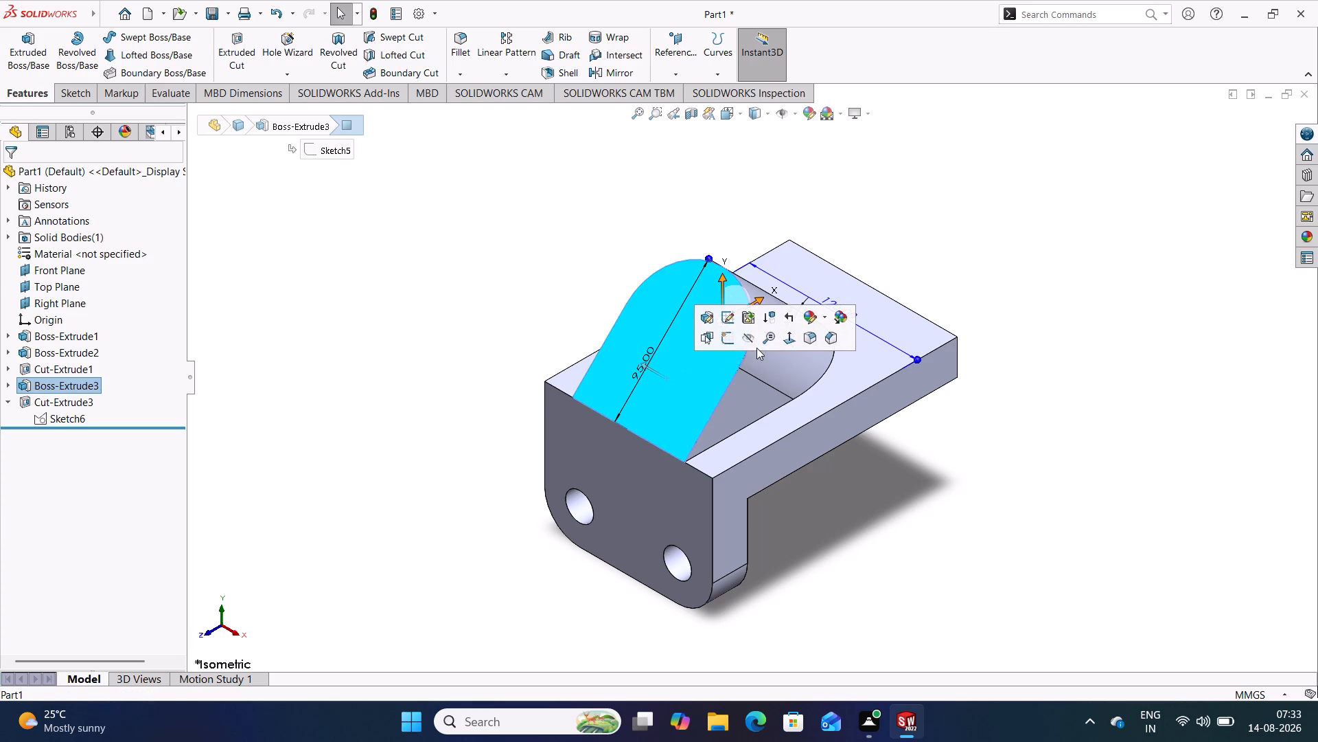
{"action": "left_click", "coordinate": [733, 341]}
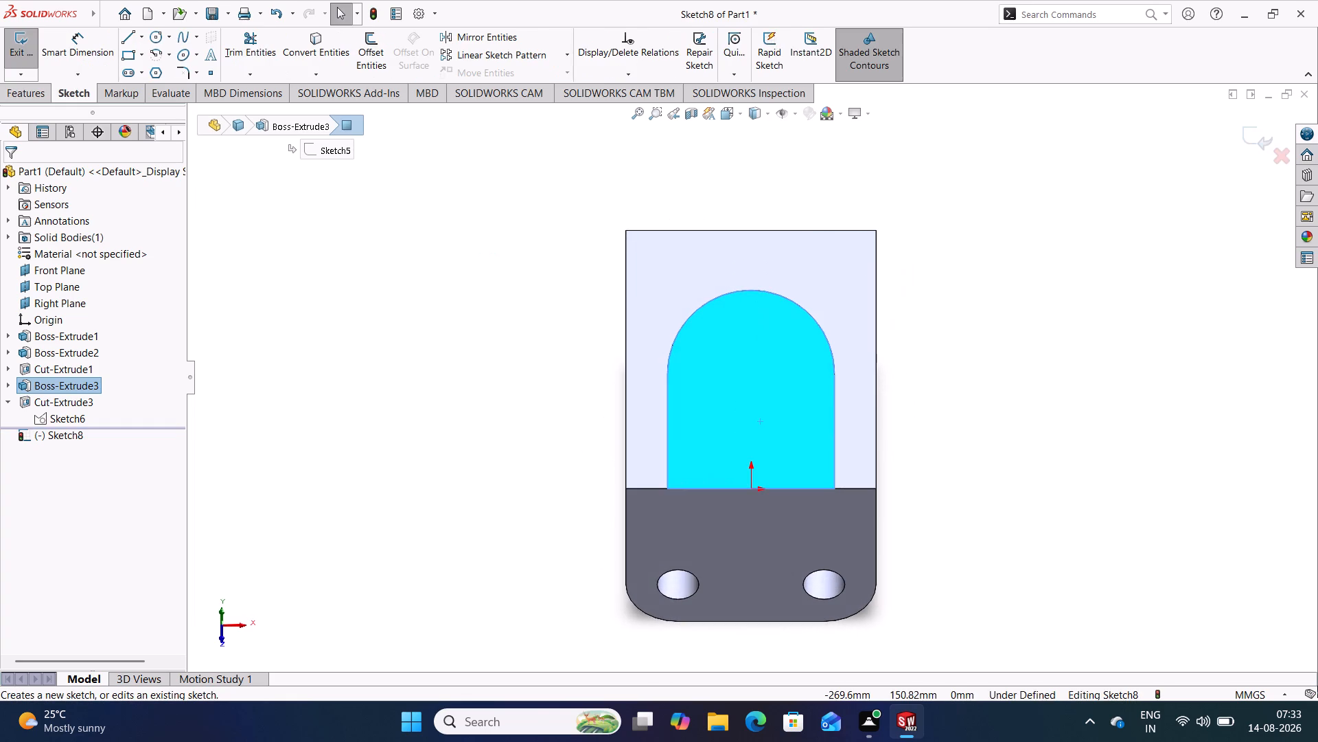
{"action": "left_click", "coordinate": [155, 36]}
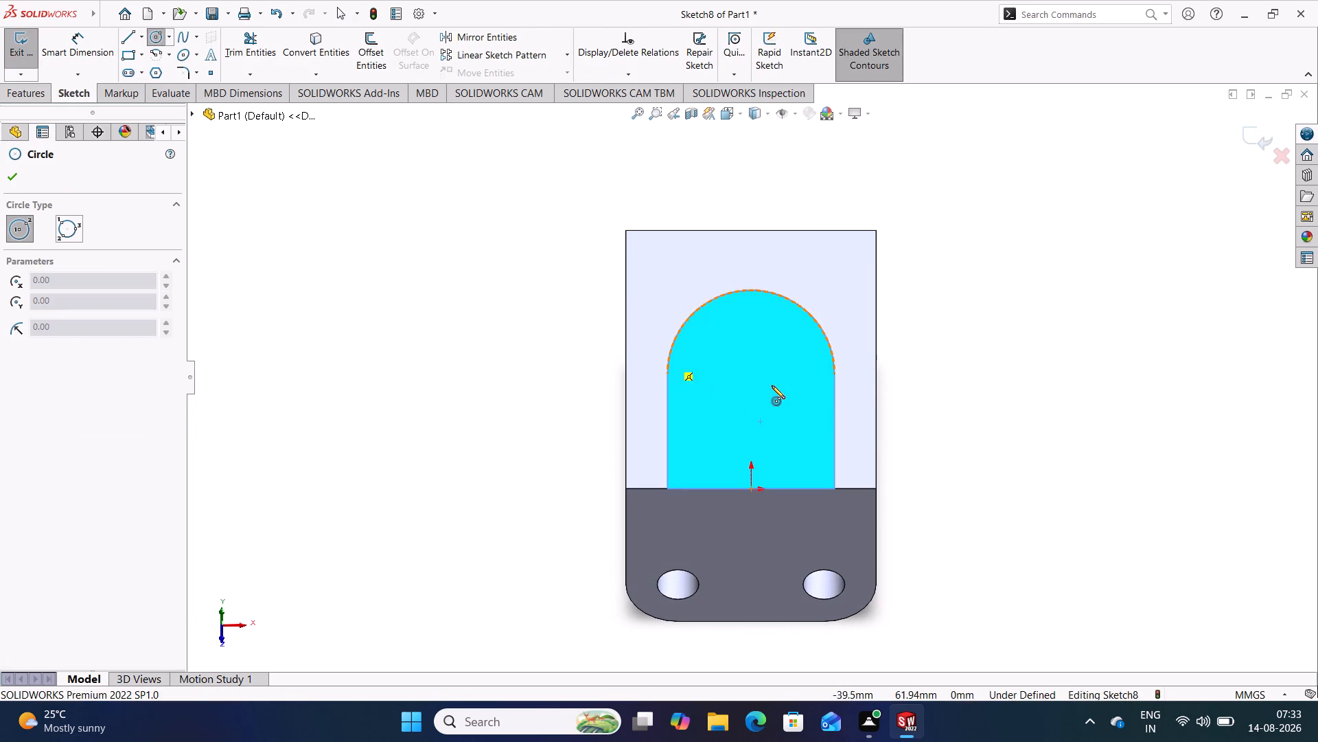
{"action": "left_click", "coordinate": [751, 352]}
{"action": "left_click", "coordinate": [757, 379]}
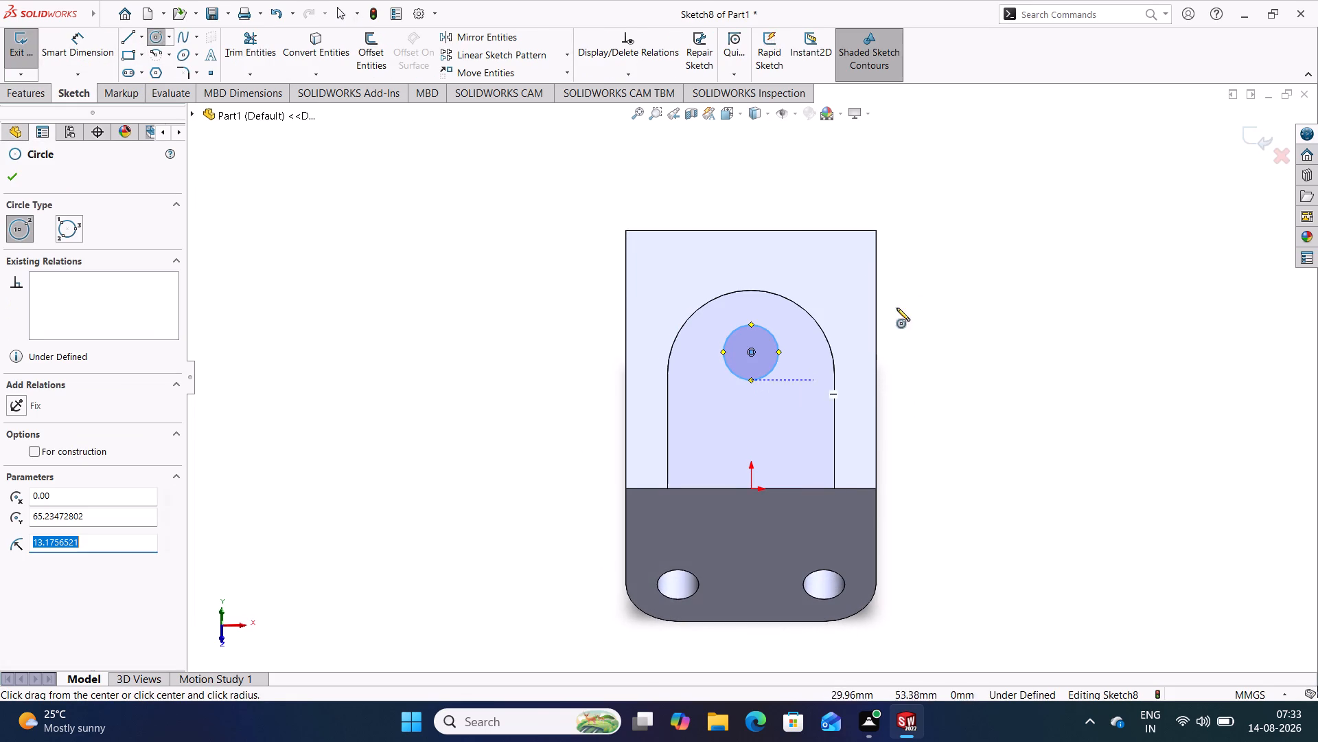
{"action": "right_click_drag", "start_coordinate": [436, 374], "coordinate": [429, 201]}
{"action": "right_click_drag", "start_coordinate": [456, 411], "coordinate": [430, 264]}
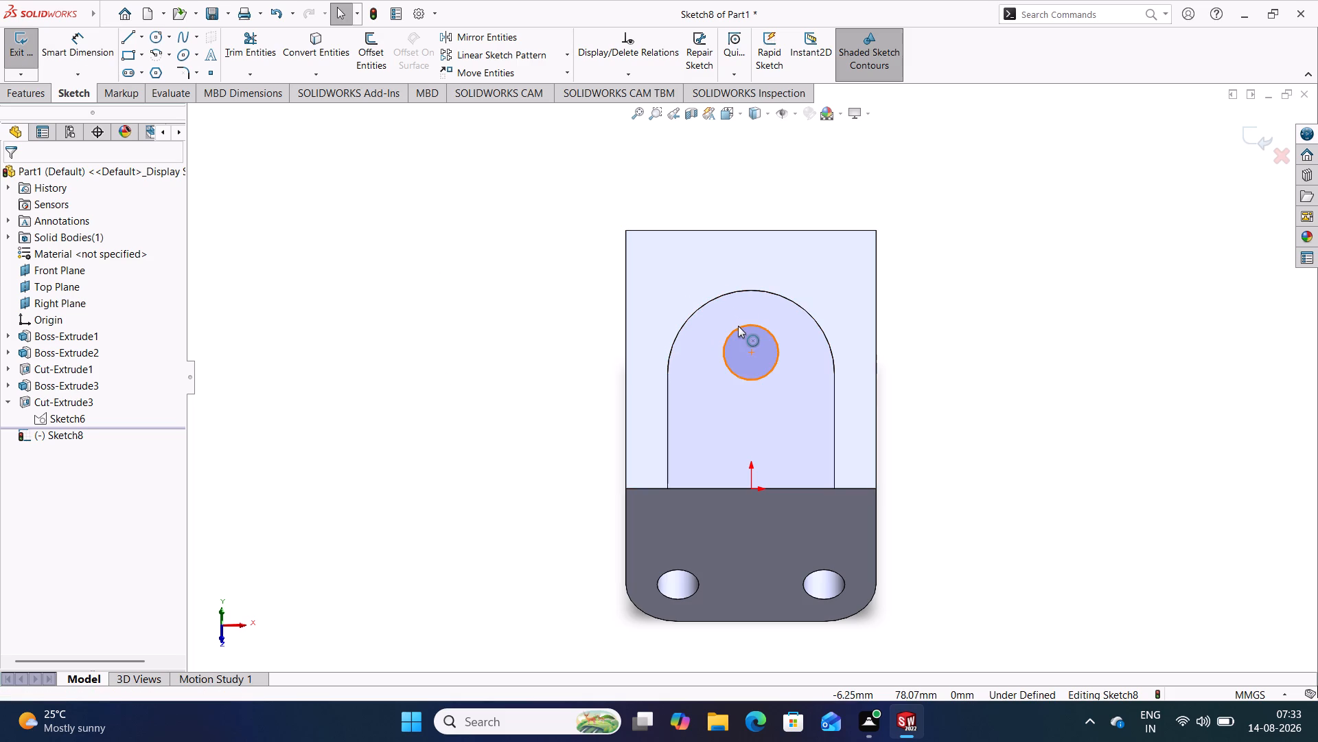
Make the sketched circle concentric with the face's rounded arch edge.
{"action": "left_click", "coordinate": [738, 326]}
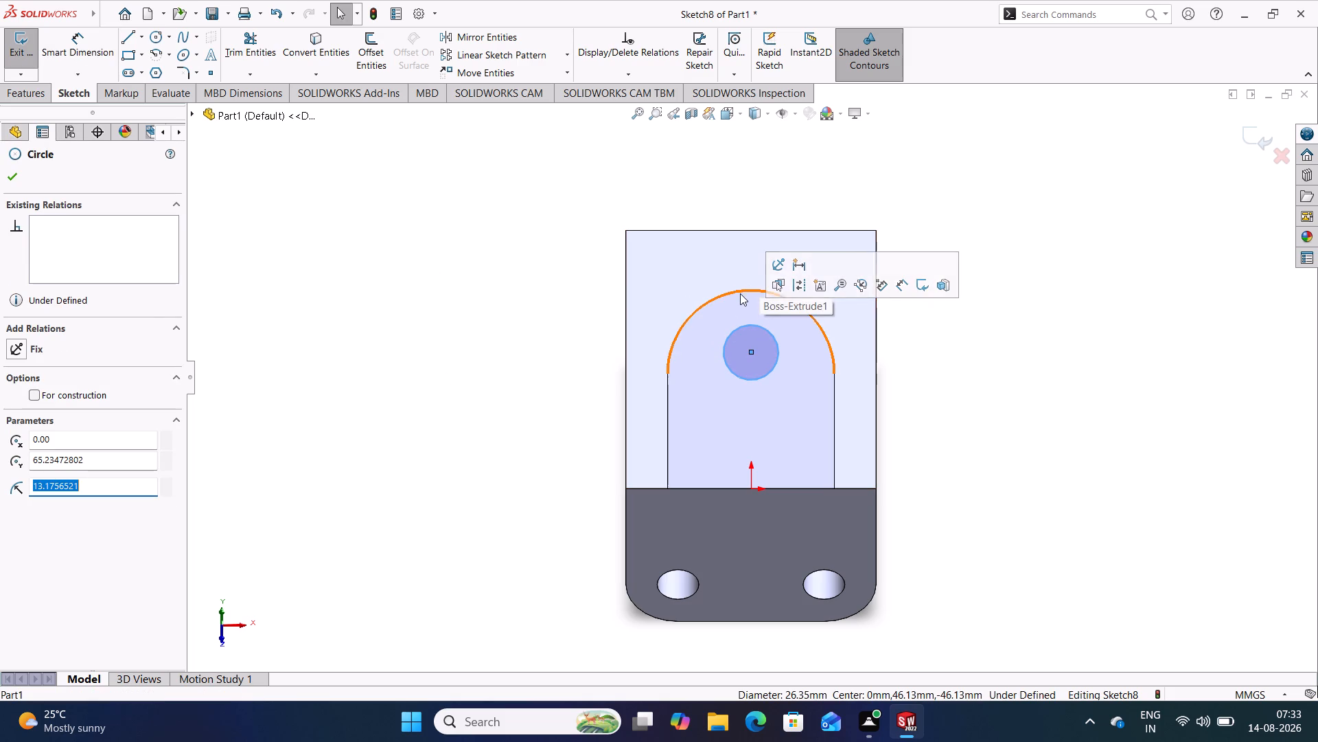
{"action": "left_click", "coordinate": [740, 293], "text": "ctrl"}
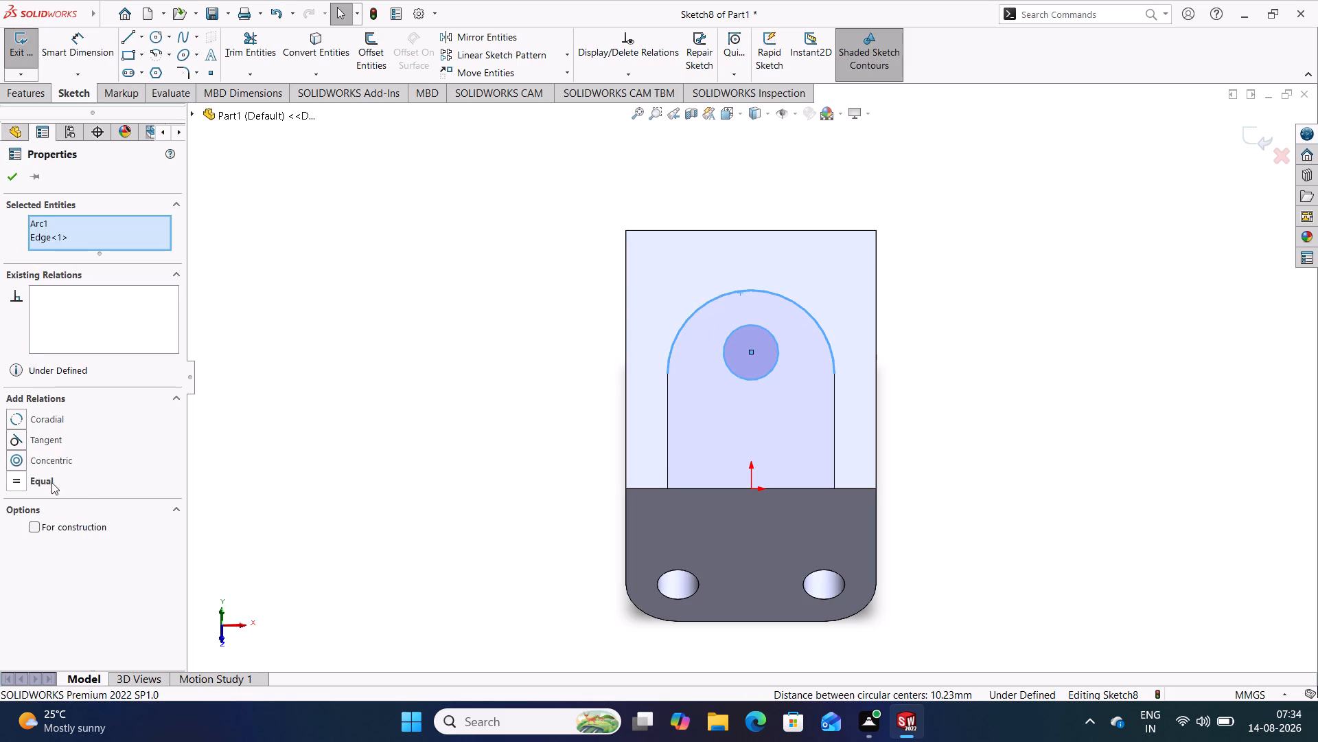
{"action": "left_click", "coordinate": [46, 462]}
{"action": "left_click", "coordinate": [288, 369]}
Dimension the circle's diameter as 30 mm and exit the sketch.
{"action": "right_click_drag", "start_coordinate": [533, 459], "coordinate": [508, 332]}
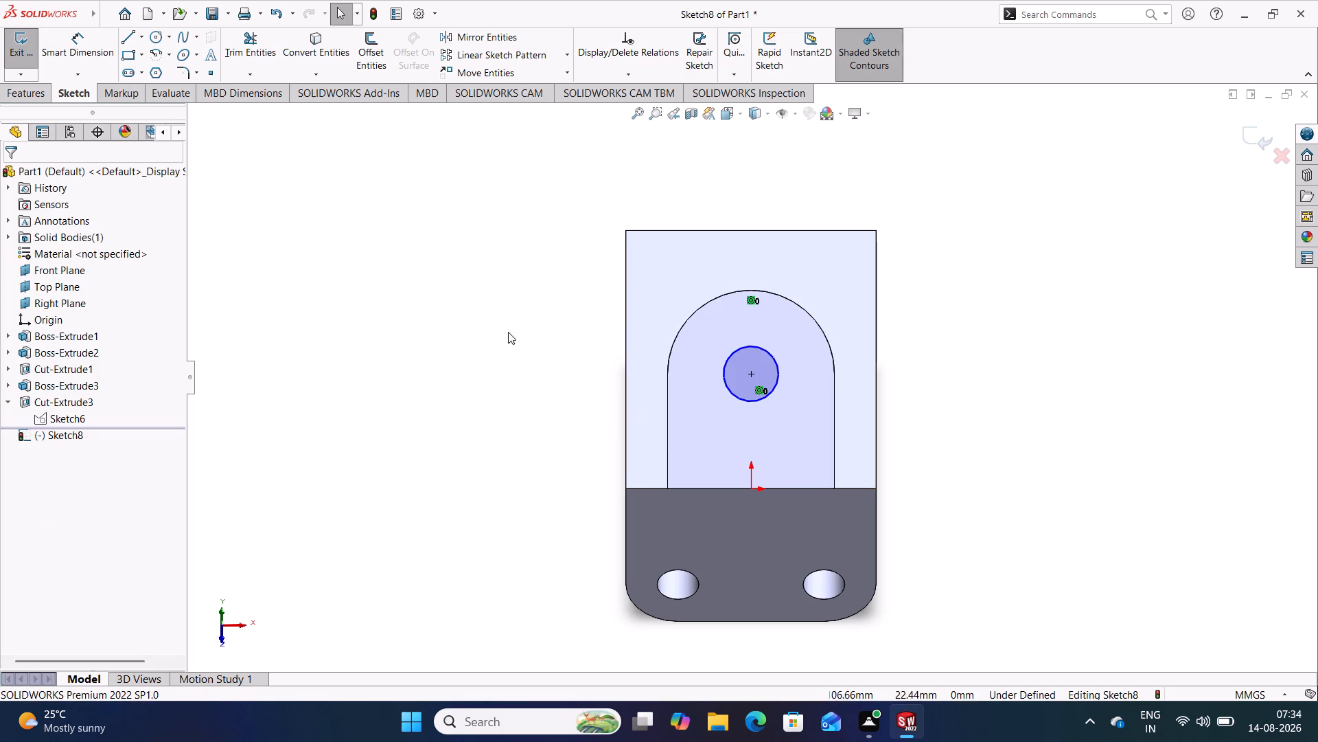
{"action": "right_click_drag", "start_coordinate": [508, 332], "coordinate": [509, 299]}
{"action": "left_click", "coordinate": [772, 363]}
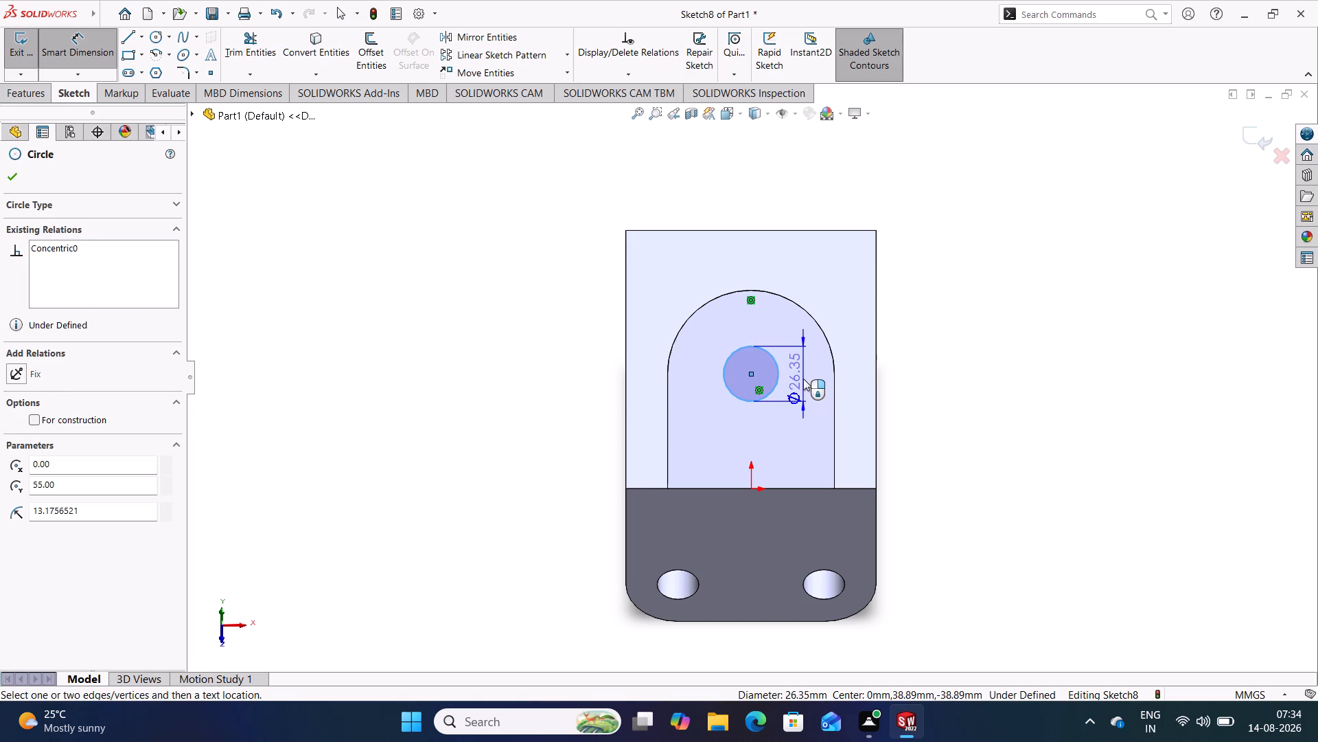
{"action": "left_click", "coordinate": [803, 374]}
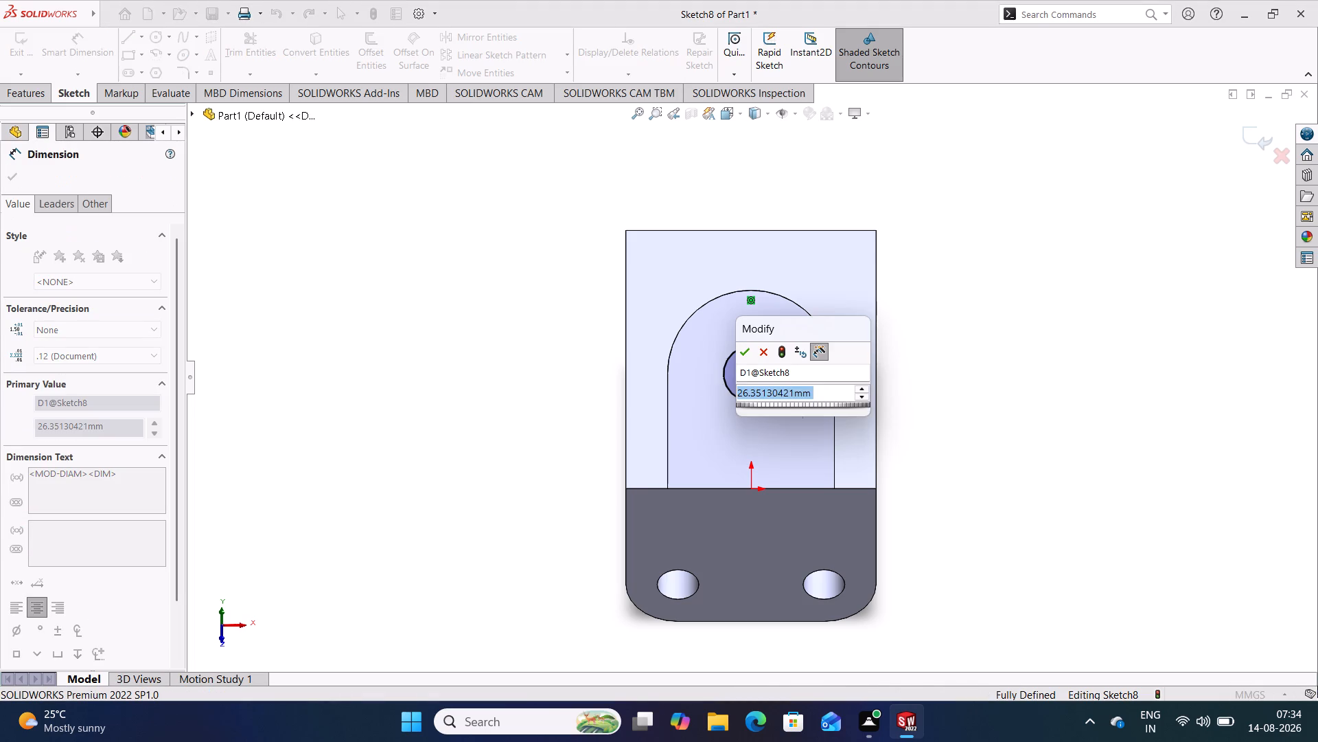
{"action": "type", "text": "30"}
{"action": "key", "text": "Return"}
{"action": "left_click", "coordinate": [1011, 317]}
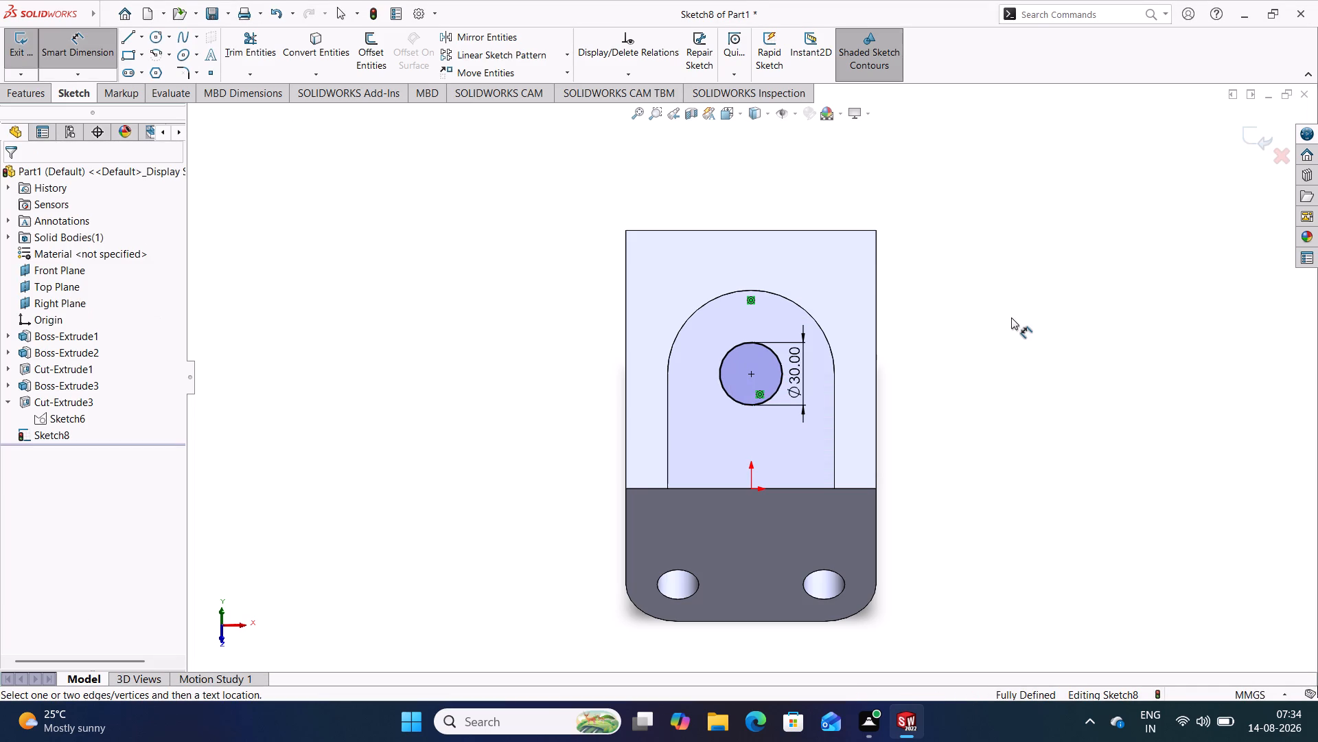
{"action": "left_click", "coordinate": [1251, 135]}
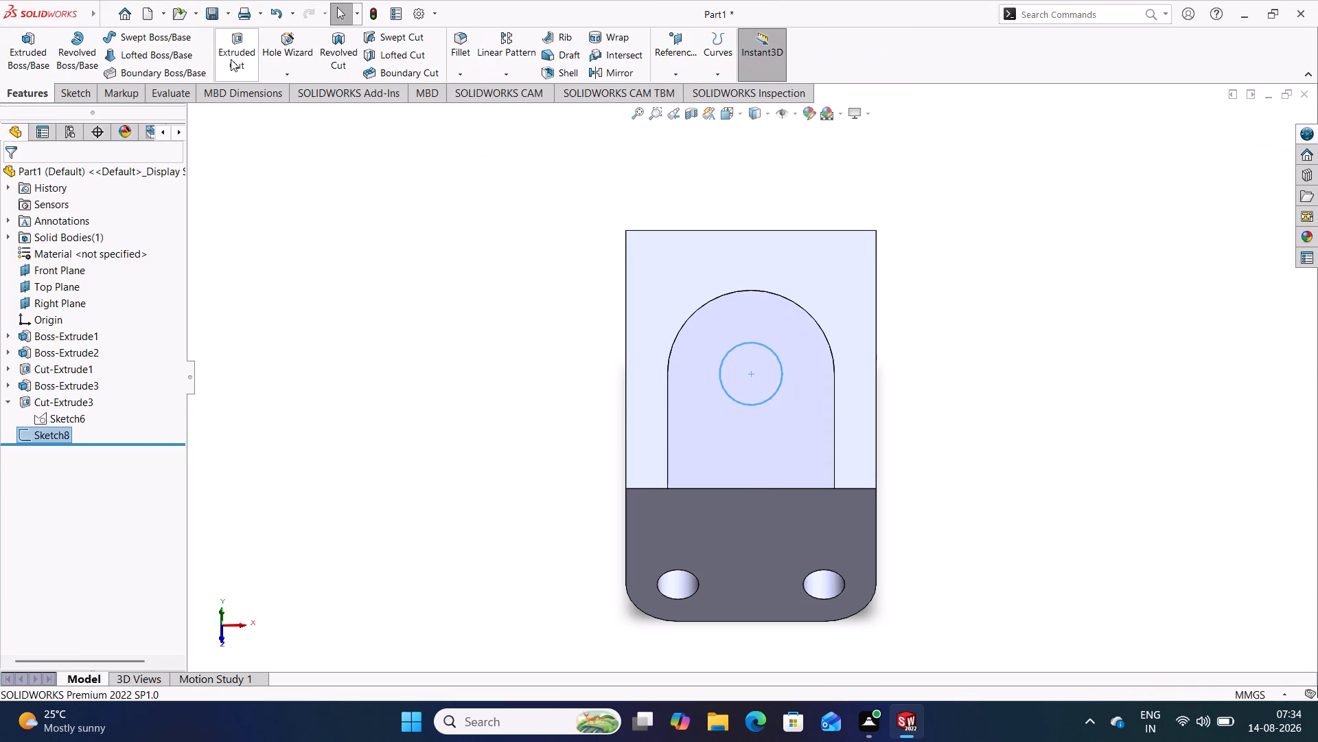
Extrude-cut the 30 mm circle through the sloped boss and flange with the Up To Next end condition.
{"action": "left_click", "coordinate": [232, 54]}
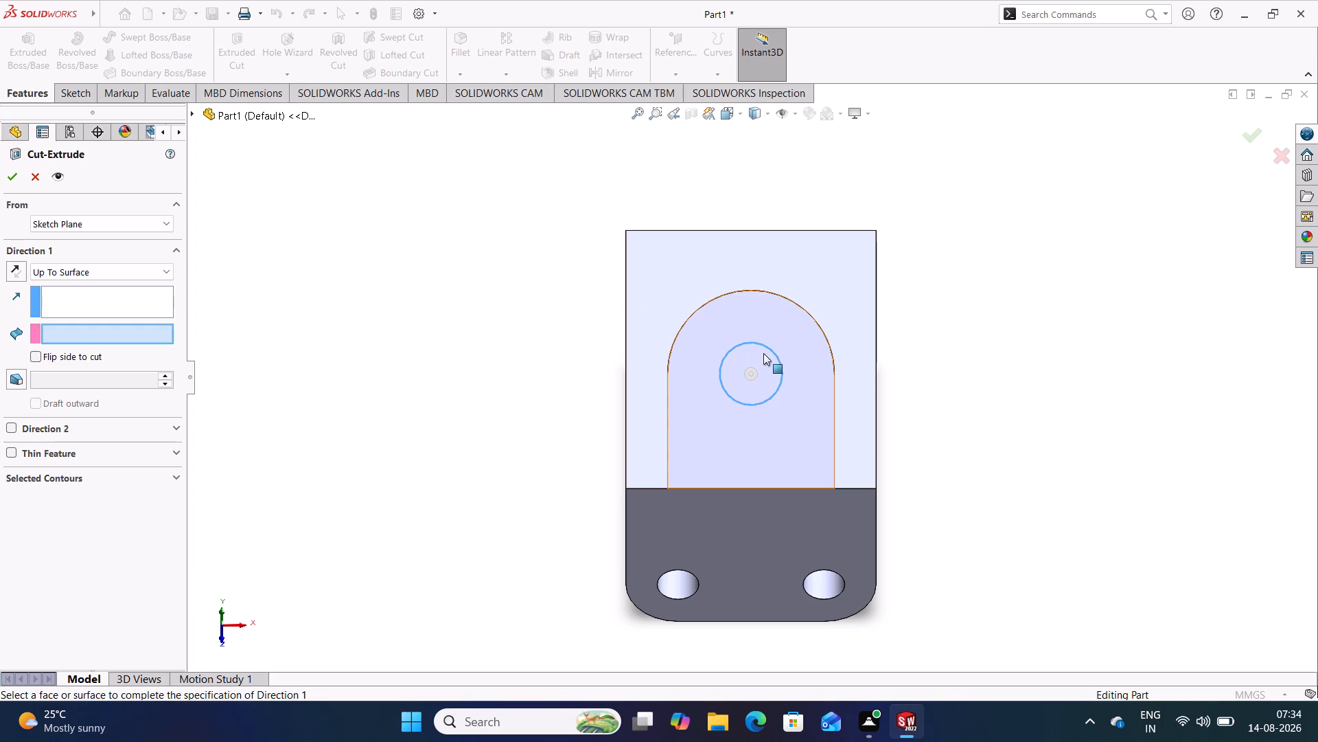
{"action": "middle_click_drag", "start_coordinate": [512, 376], "coordinate": [430, 324]}
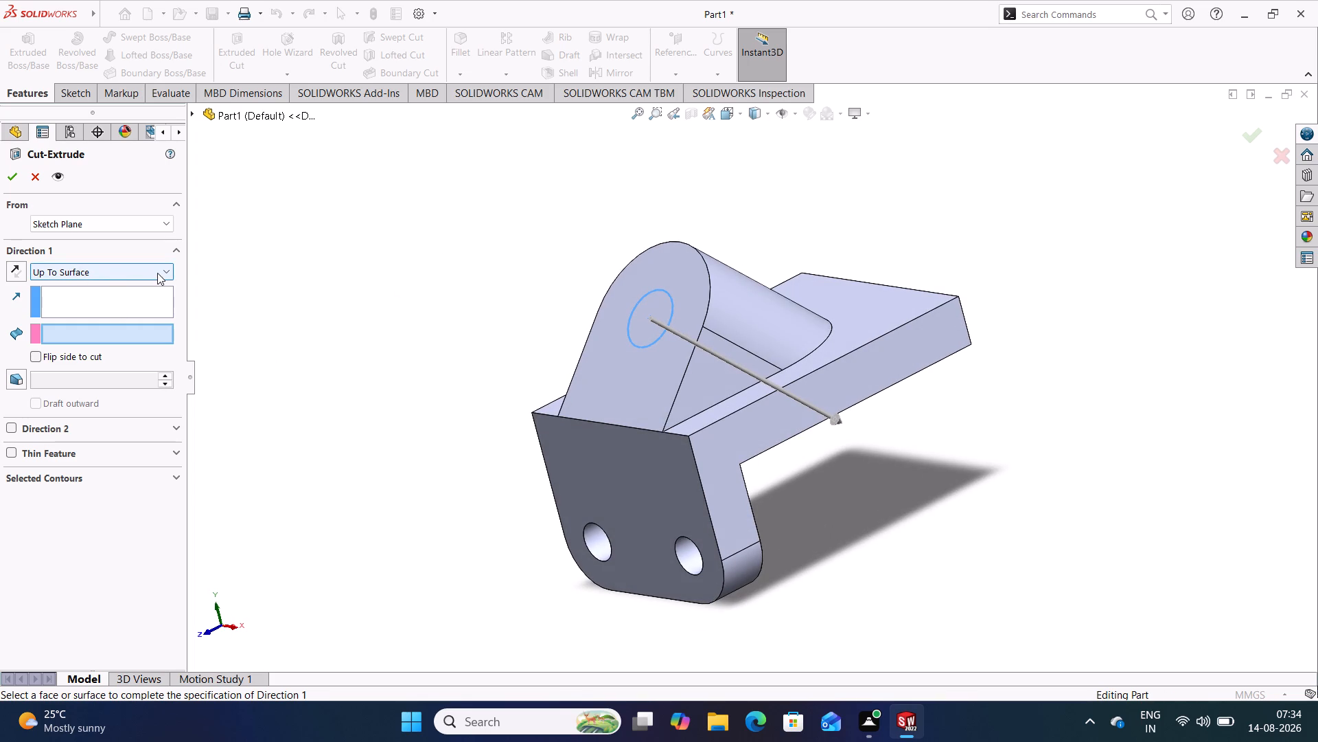
{"action": "left_click", "coordinate": [165, 269]}
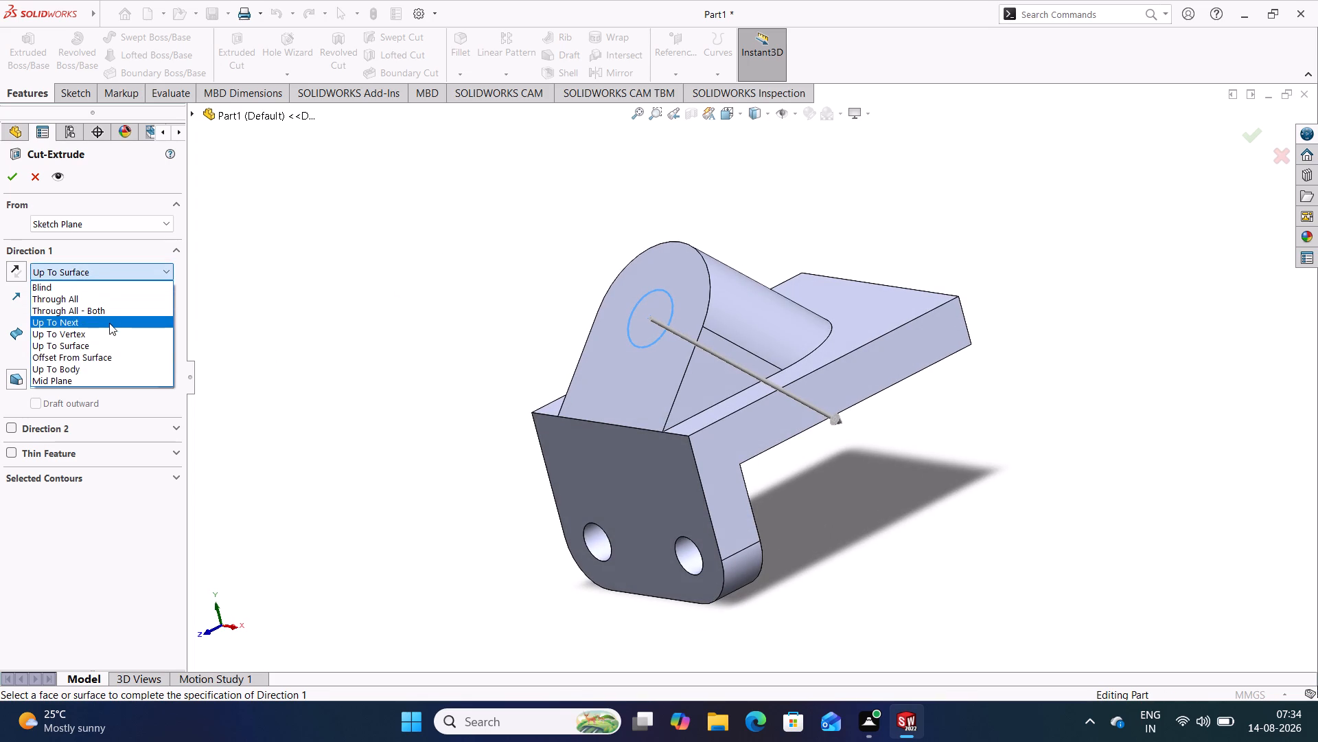
{"action": "left_click", "coordinate": [109, 323]}
{"action": "middle_click_drag", "start_coordinate": [326, 394], "coordinate": [303, 325]}
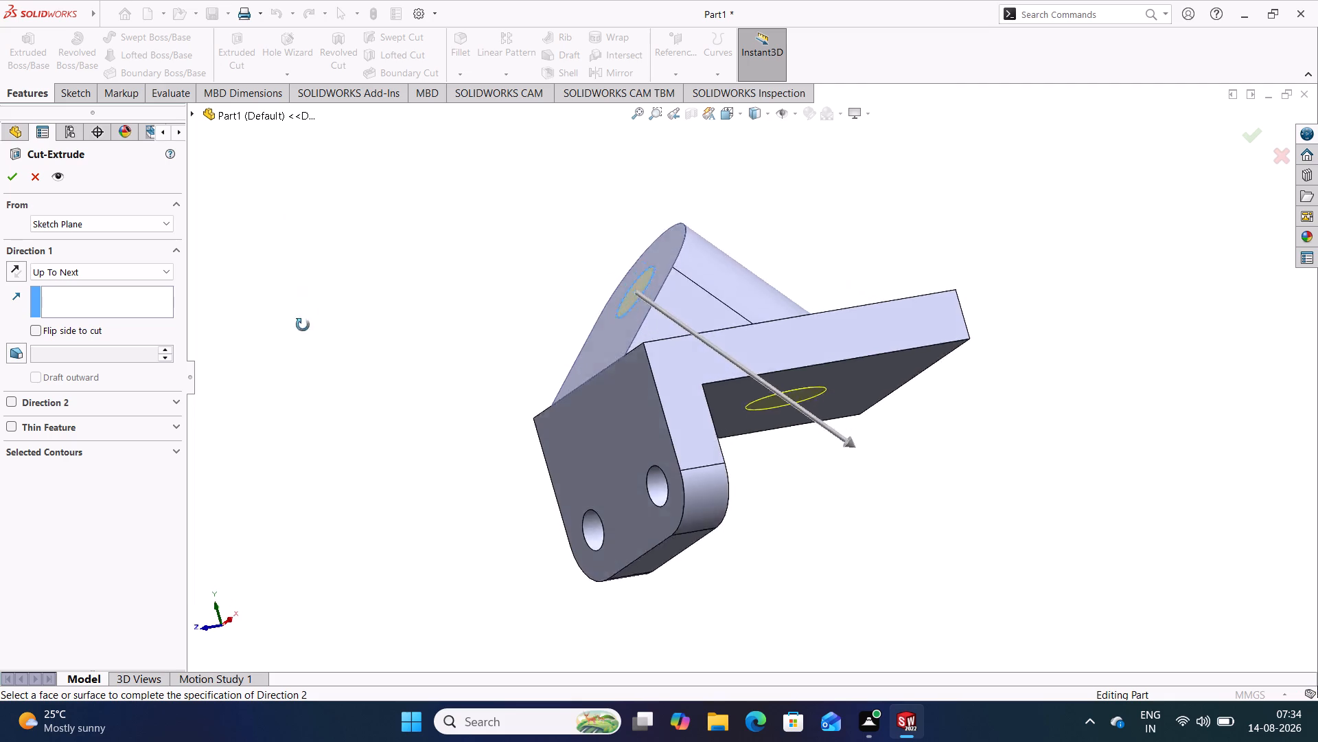
{"action": "middle_click_drag", "start_coordinate": [303, 325], "coordinate": [700, 247]}
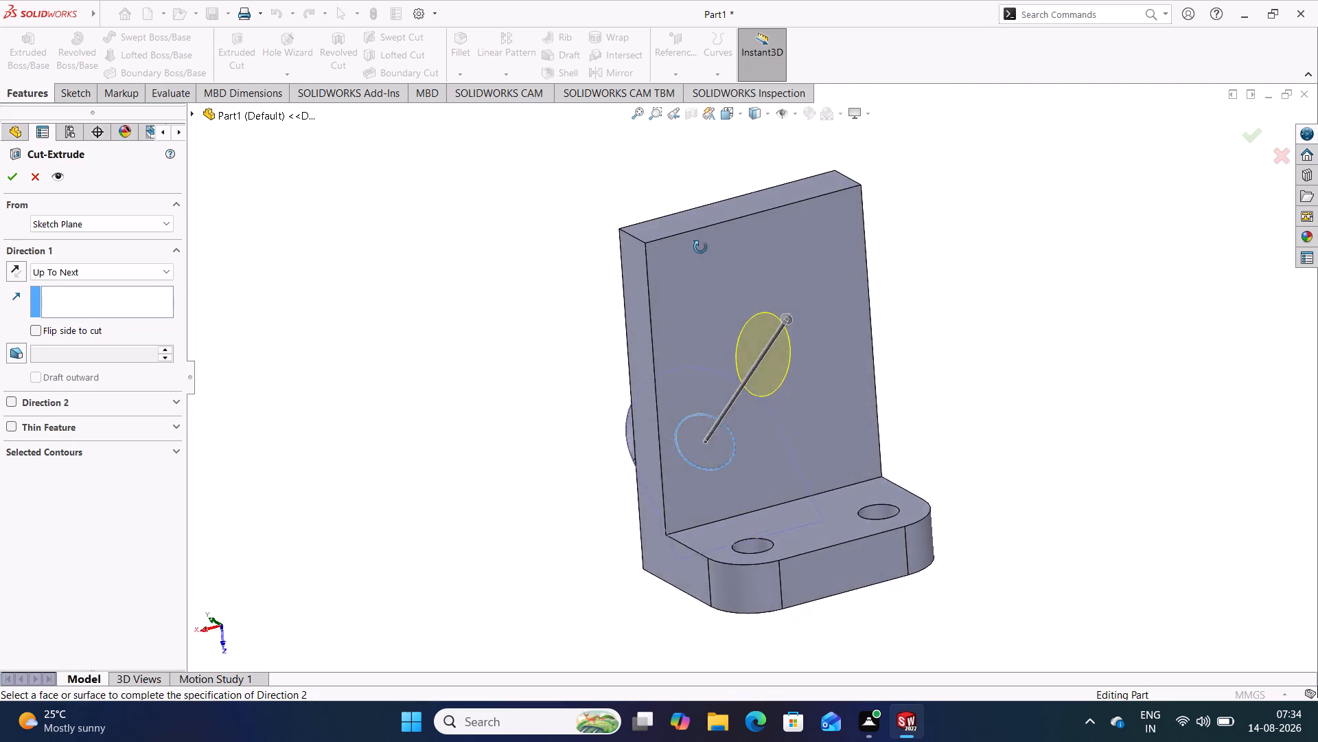
{"action": "middle_click_drag", "start_coordinate": [700, 247], "coordinate": [302, 318]}
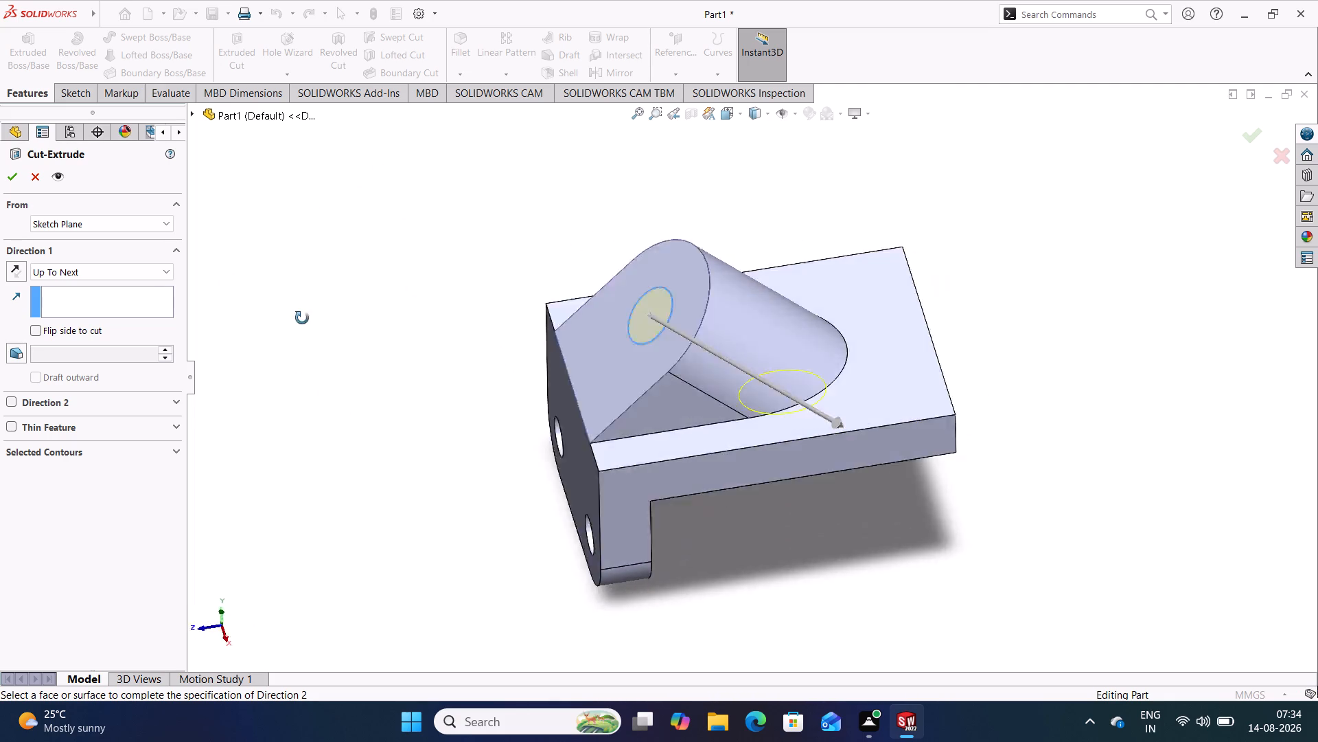
{"action": "middle_click_drag", "start_coordinate": [302, 318], "coordinate": [242, 286]}
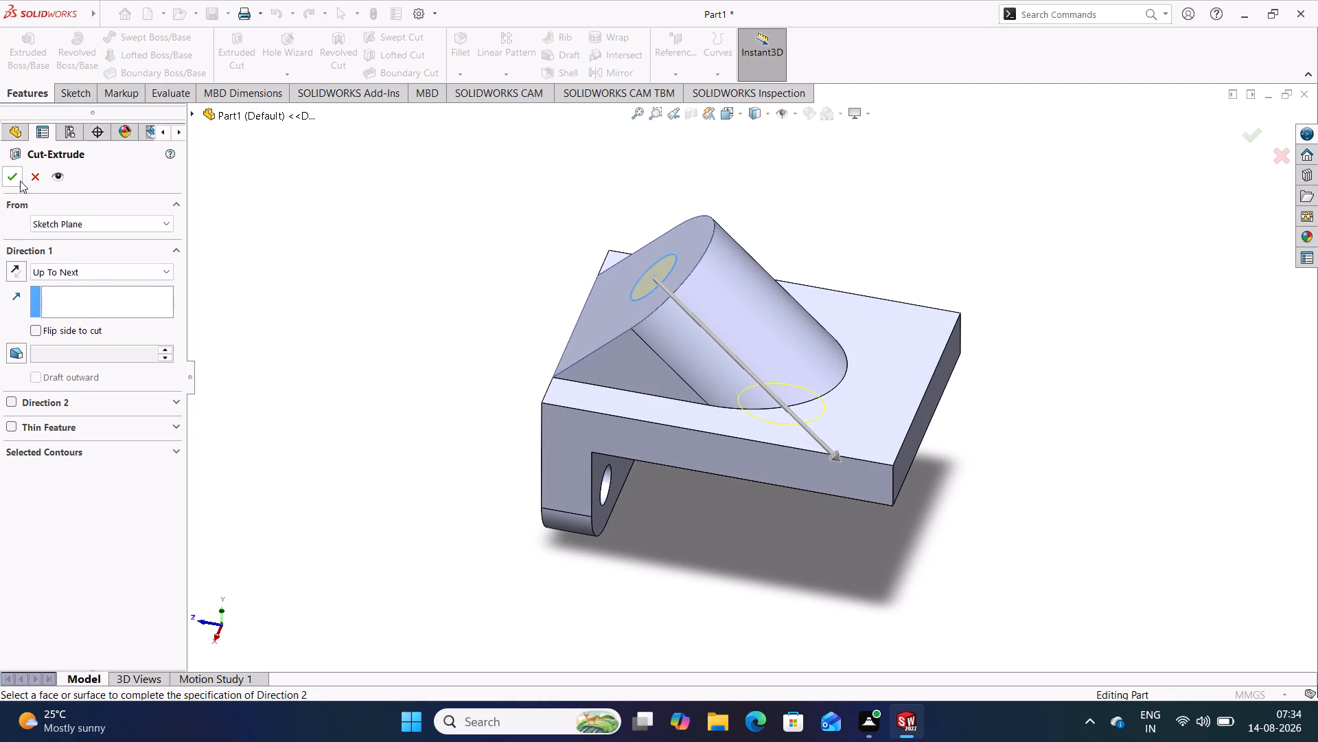
{"action": "left_click", "coordinate": [18, 177]}
{"action": "left_click", "coordinate": [414, 398]}
Start a new sketch on the sloped arched face and draw a rectangle about 80 × 10 mm between its straight side edges, below the hole.
{"action": "middle_click_drag", "start_coordinate": [407, 416], "coordinate": [413, 104]}
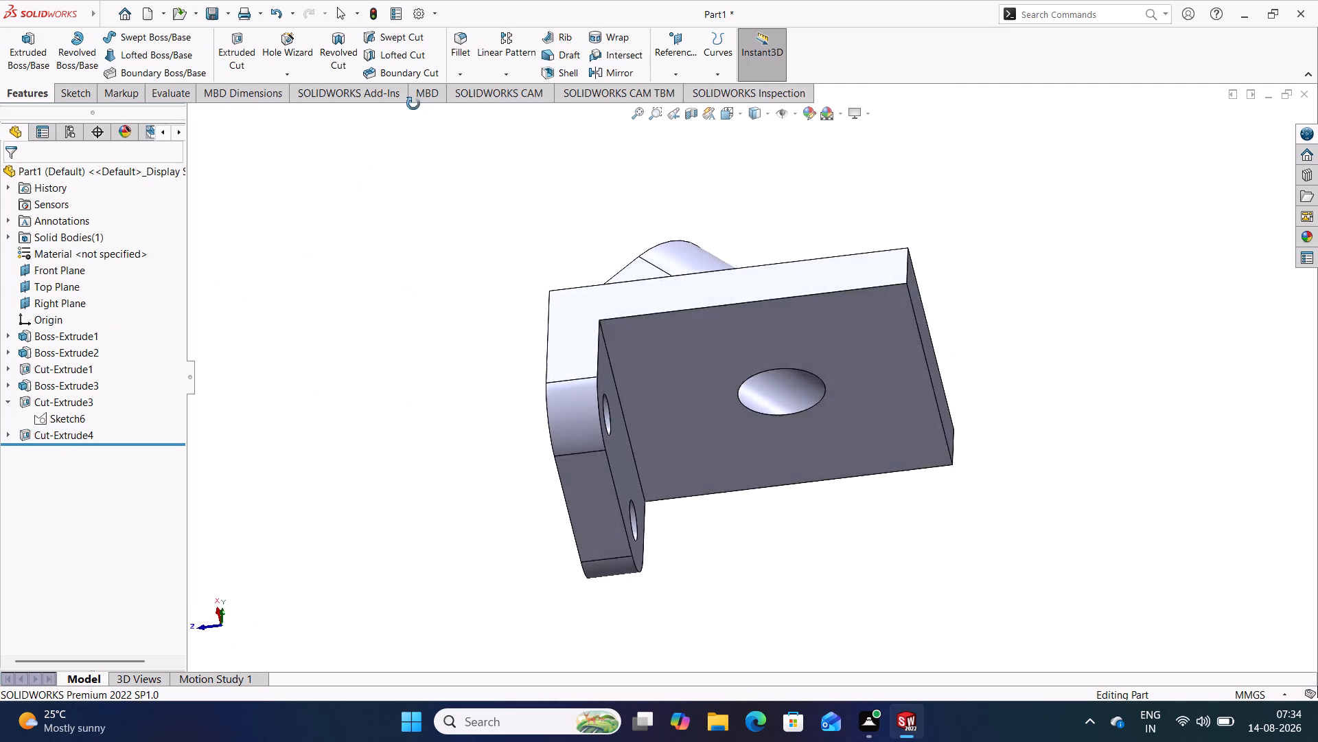
{"action": "middle_click_drag", "start_coordinate": [413, 104], "coordinate": [464, 312]}
{"action": "middle_click_drag", "start_coordinate": [469, 328], "coordinate": [484, 368]}
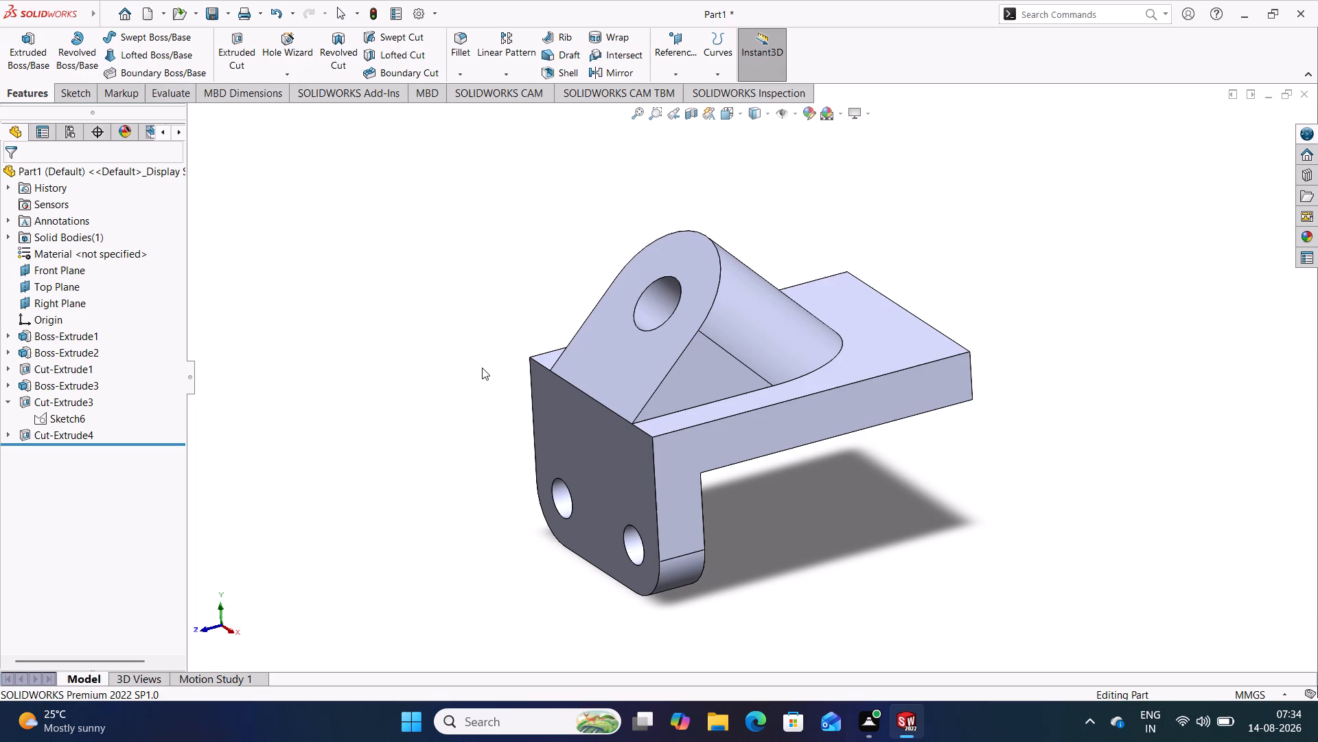
{"action": "middle_click_drag", "start_coordinate": [343, 363], "coordinate": [356, 364]}
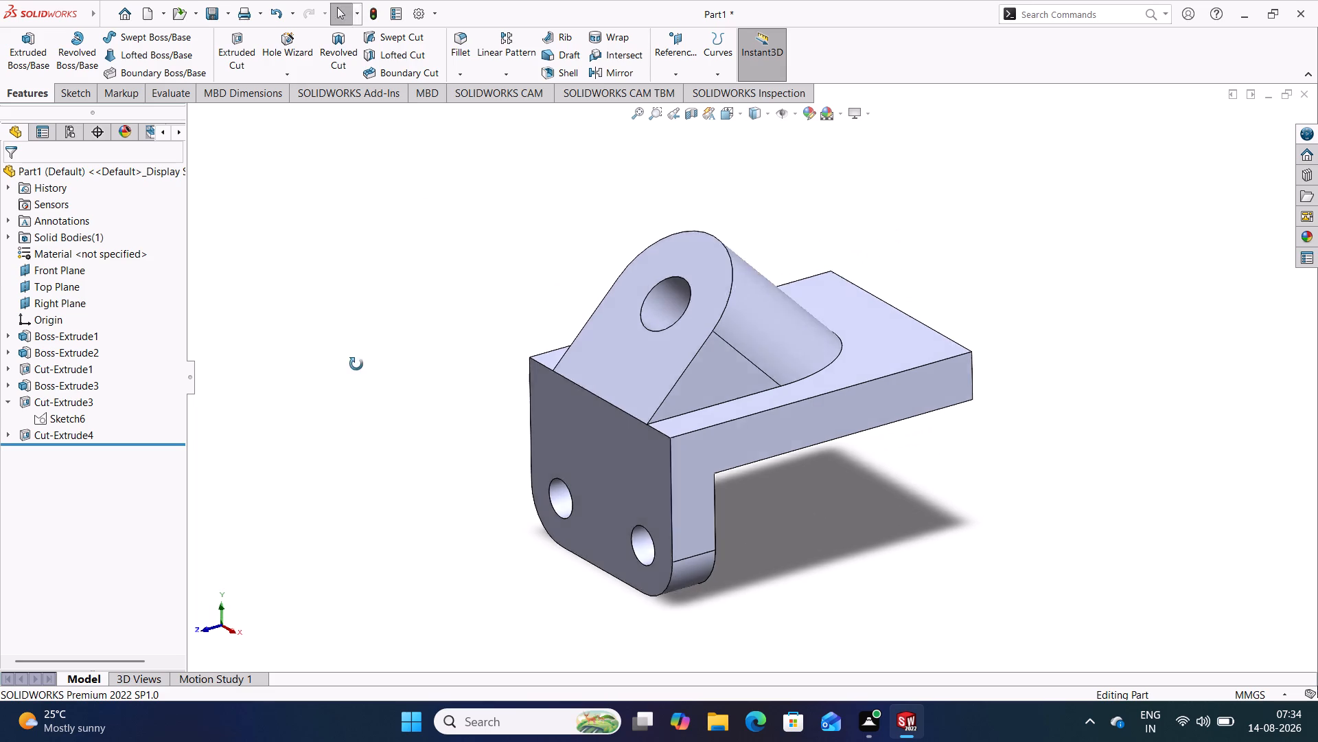
{"action": "middle_click_drag", "start_coordinate": [356, 364], "coordinate": [411, 396]}
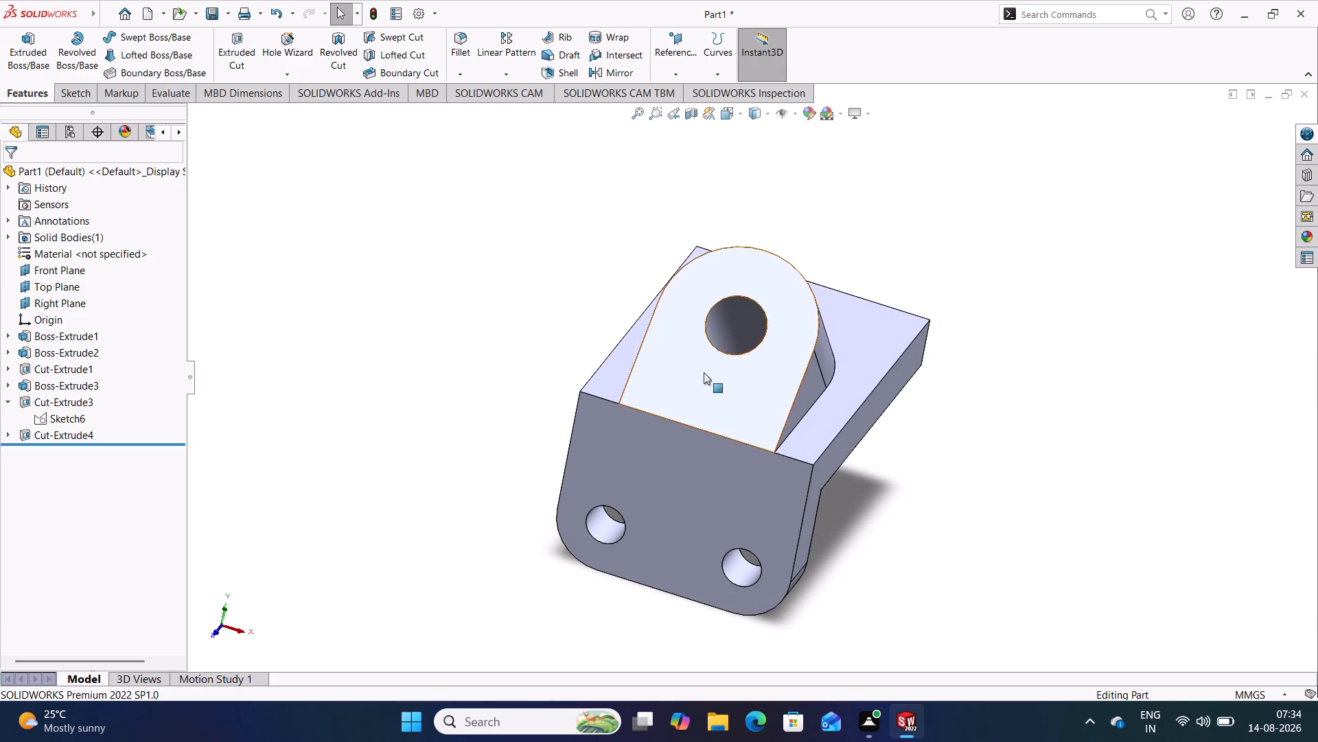
{"action": "left_click", "coordinate": [704, 372]}
{"action": "left_click", "coordinate": [769, 333]}
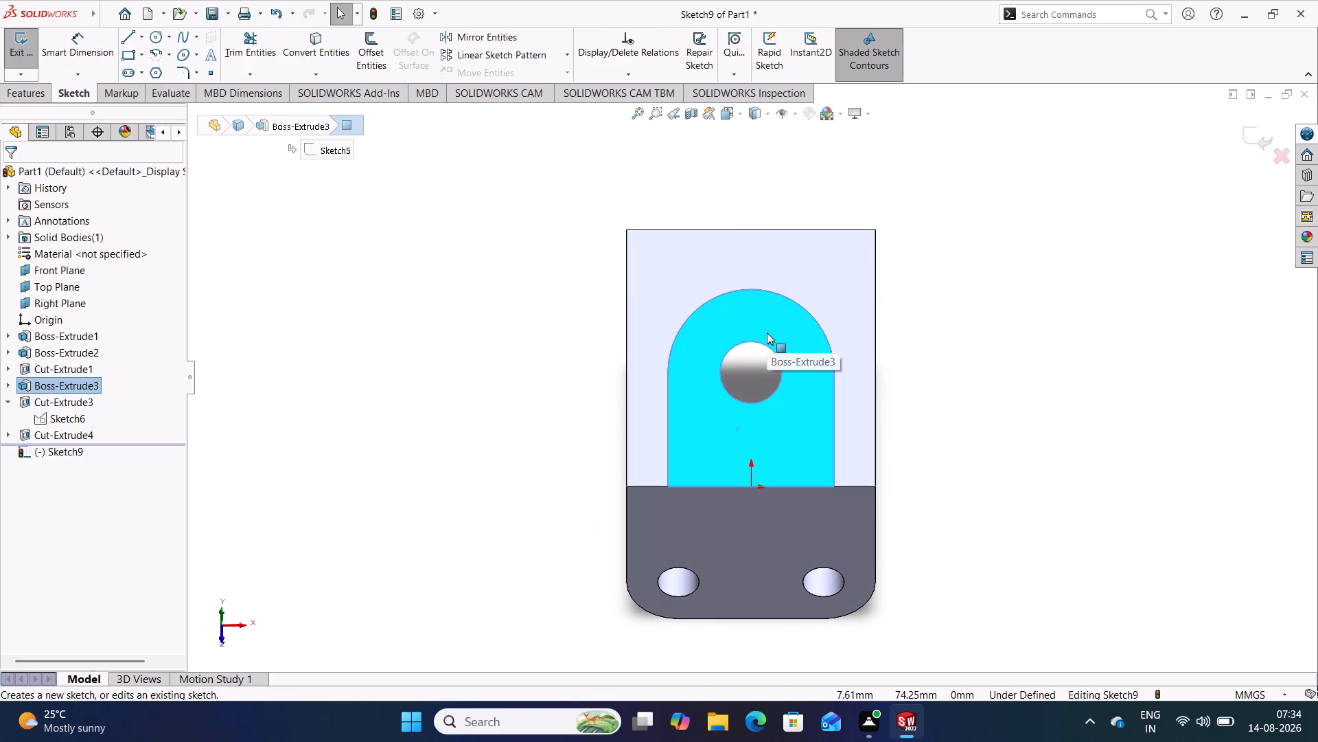
{"action": "left_click", "coordinate": [343, 345]}
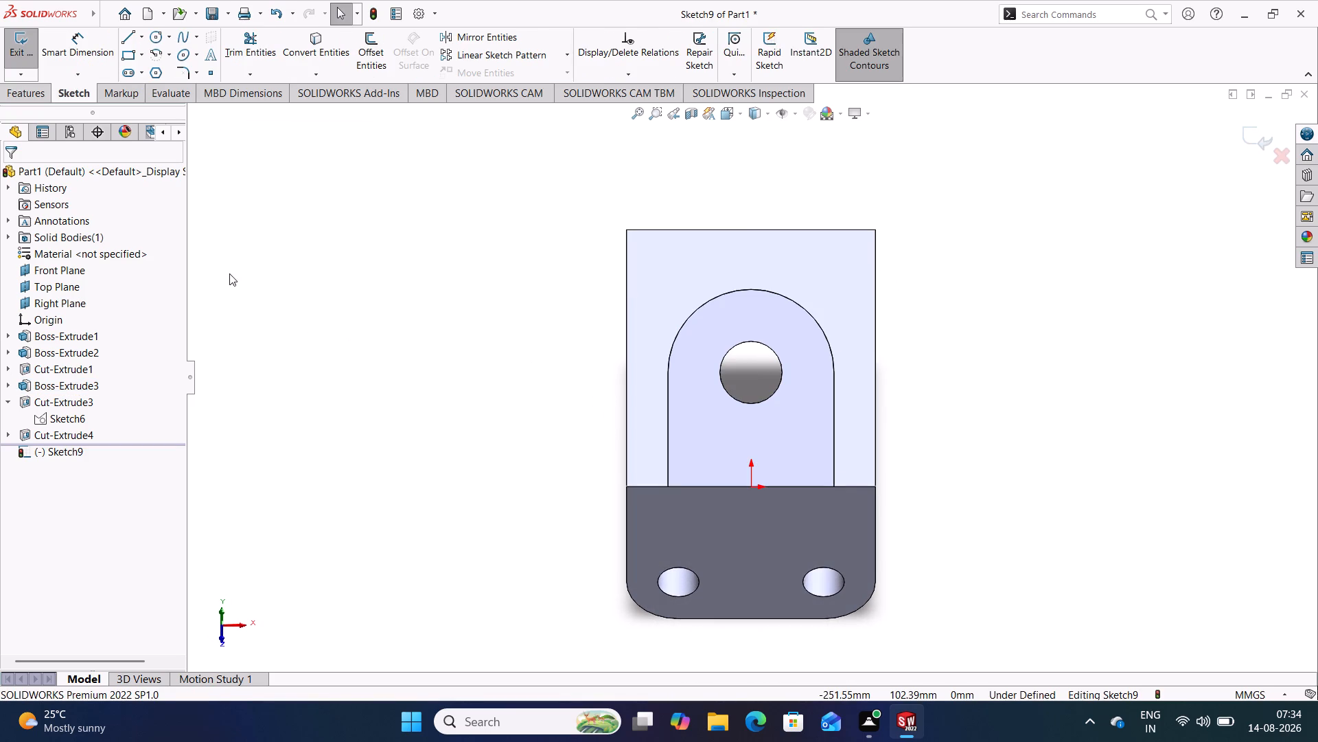
{"action": "left_click", "coordinate": [130, 63]}
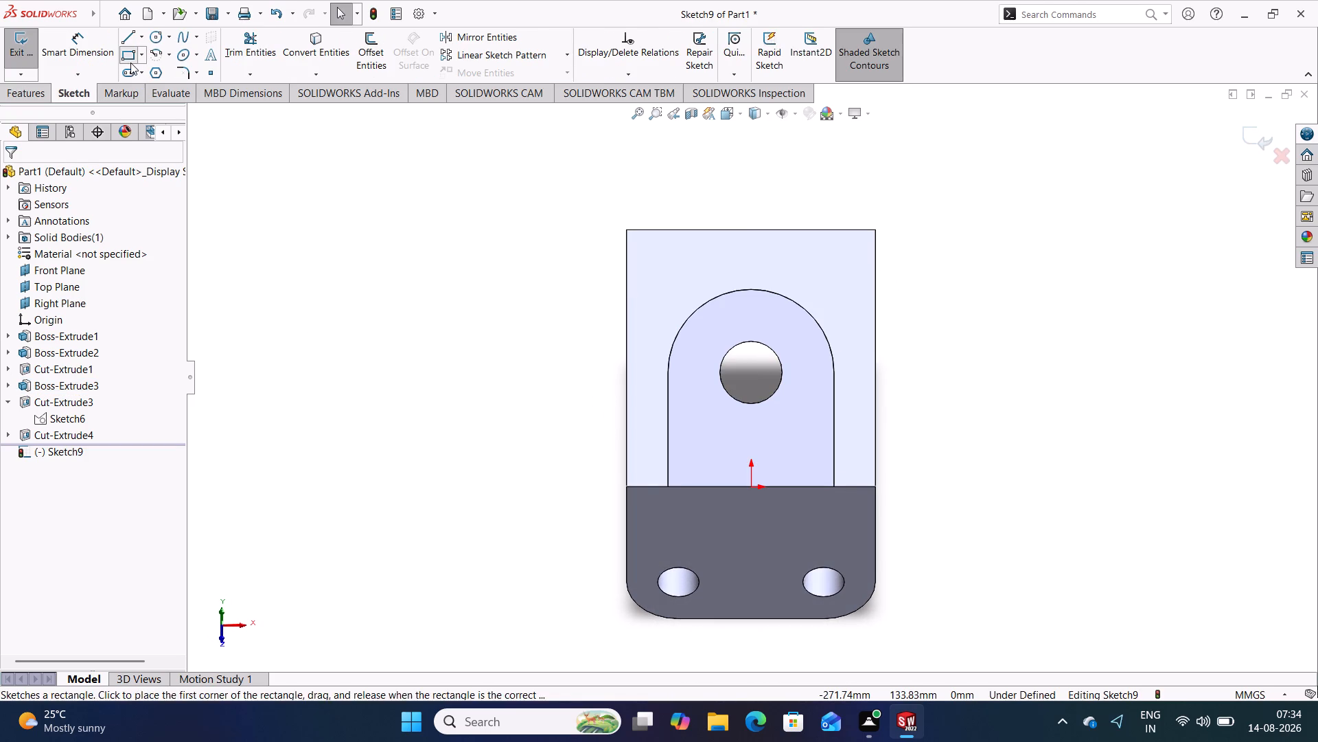
{"action": "left_click", "coordinate": [670, 429]}
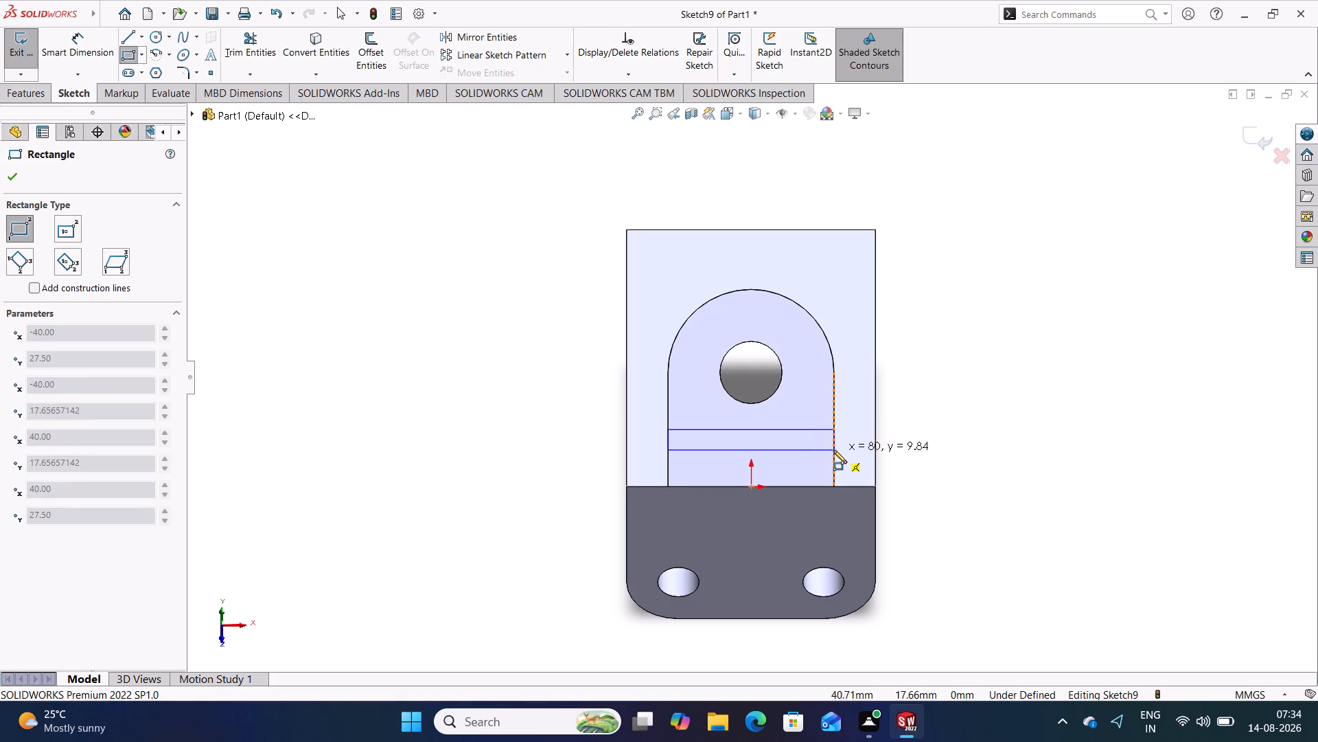
{"action": "left_click", "coordinate": [833, 450]}
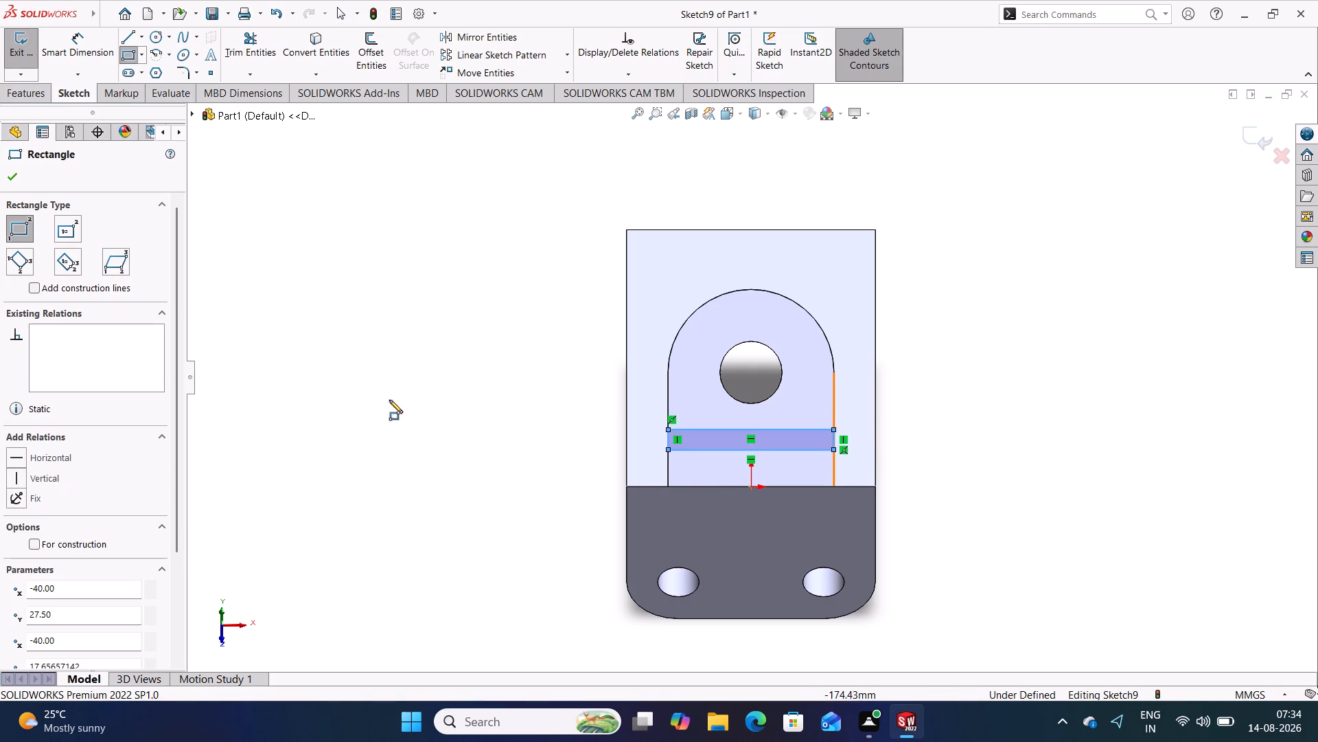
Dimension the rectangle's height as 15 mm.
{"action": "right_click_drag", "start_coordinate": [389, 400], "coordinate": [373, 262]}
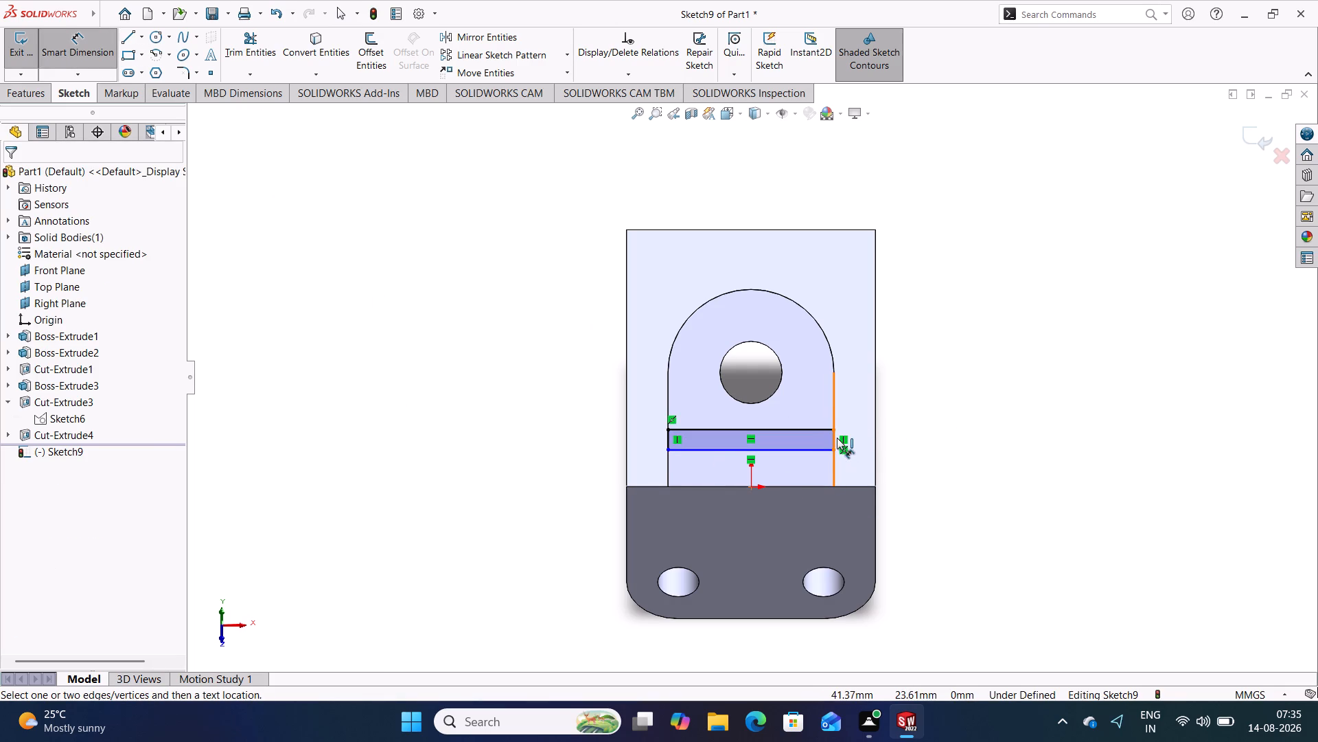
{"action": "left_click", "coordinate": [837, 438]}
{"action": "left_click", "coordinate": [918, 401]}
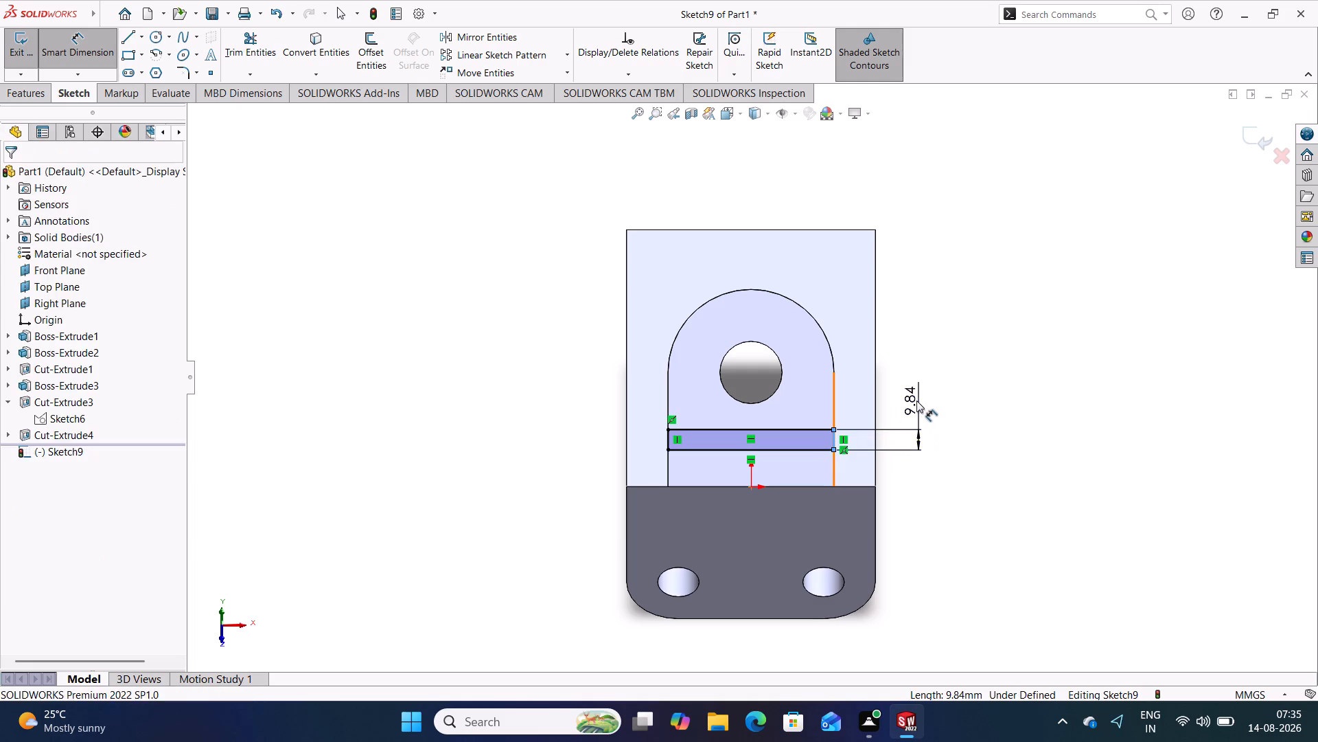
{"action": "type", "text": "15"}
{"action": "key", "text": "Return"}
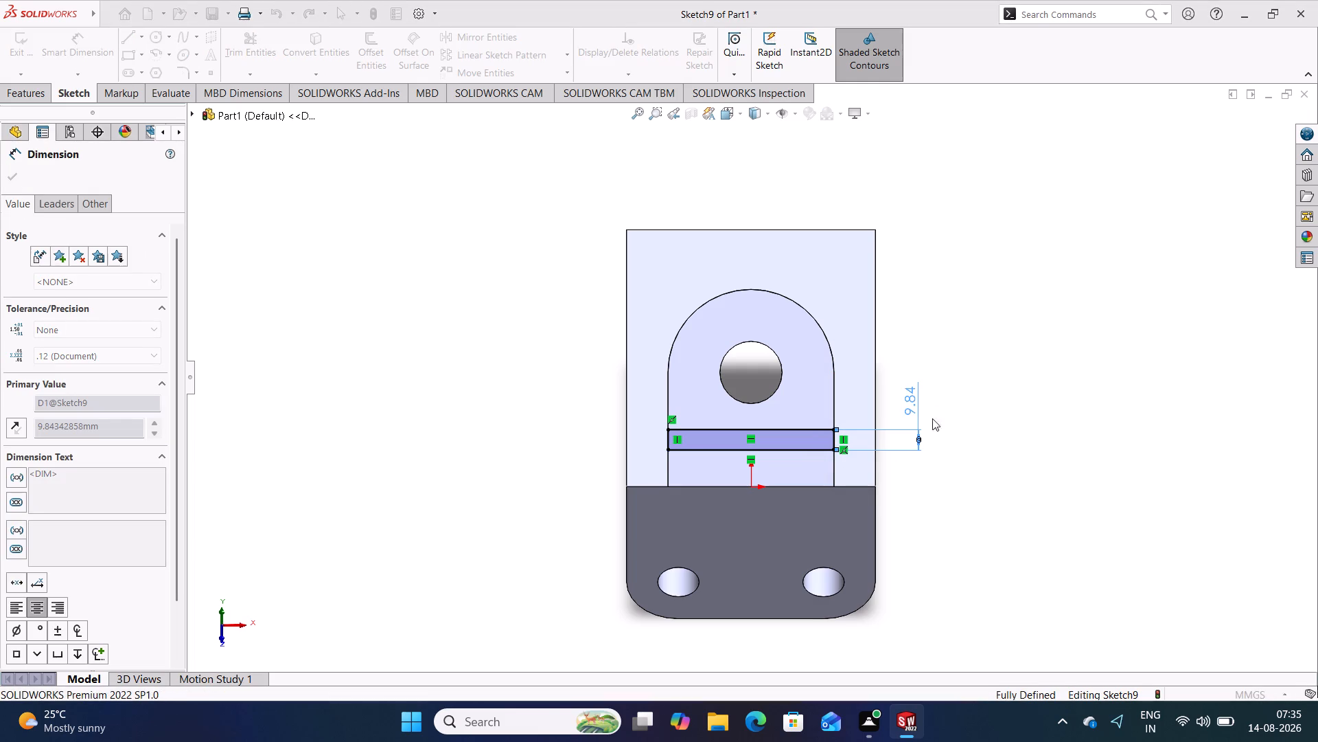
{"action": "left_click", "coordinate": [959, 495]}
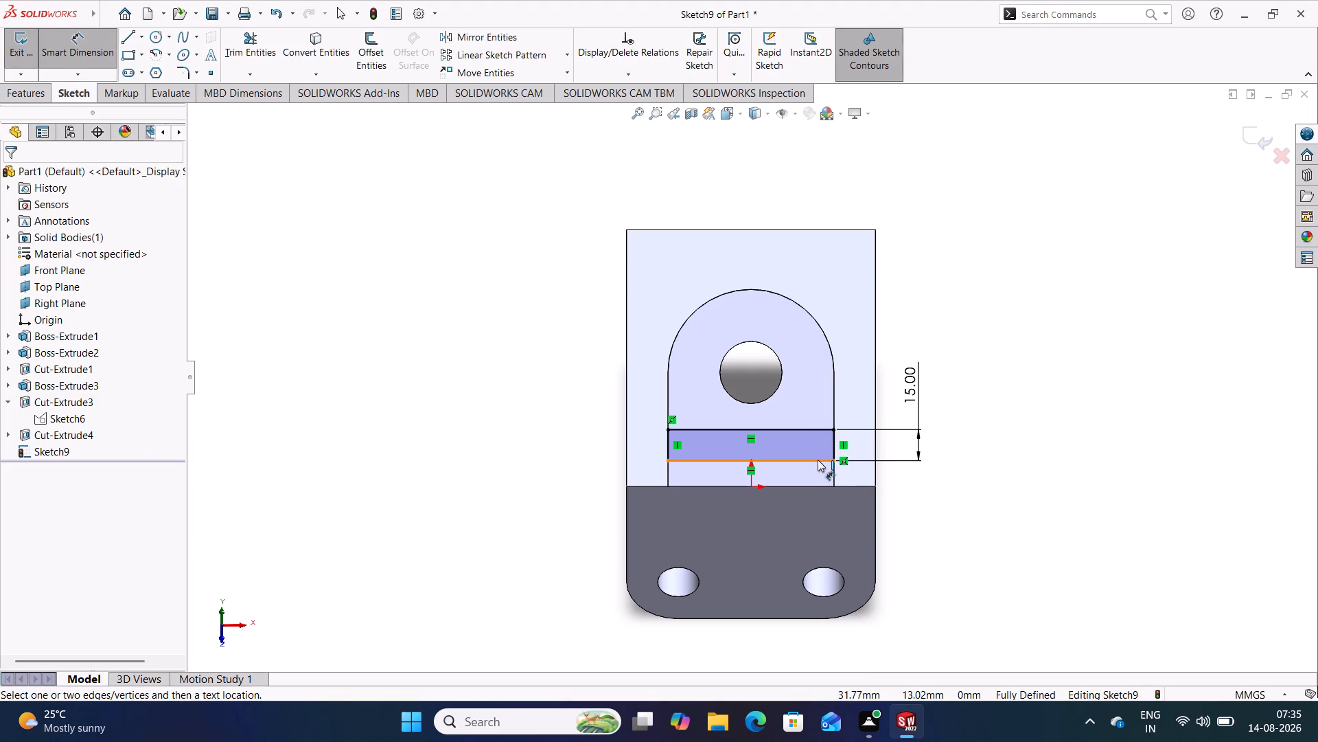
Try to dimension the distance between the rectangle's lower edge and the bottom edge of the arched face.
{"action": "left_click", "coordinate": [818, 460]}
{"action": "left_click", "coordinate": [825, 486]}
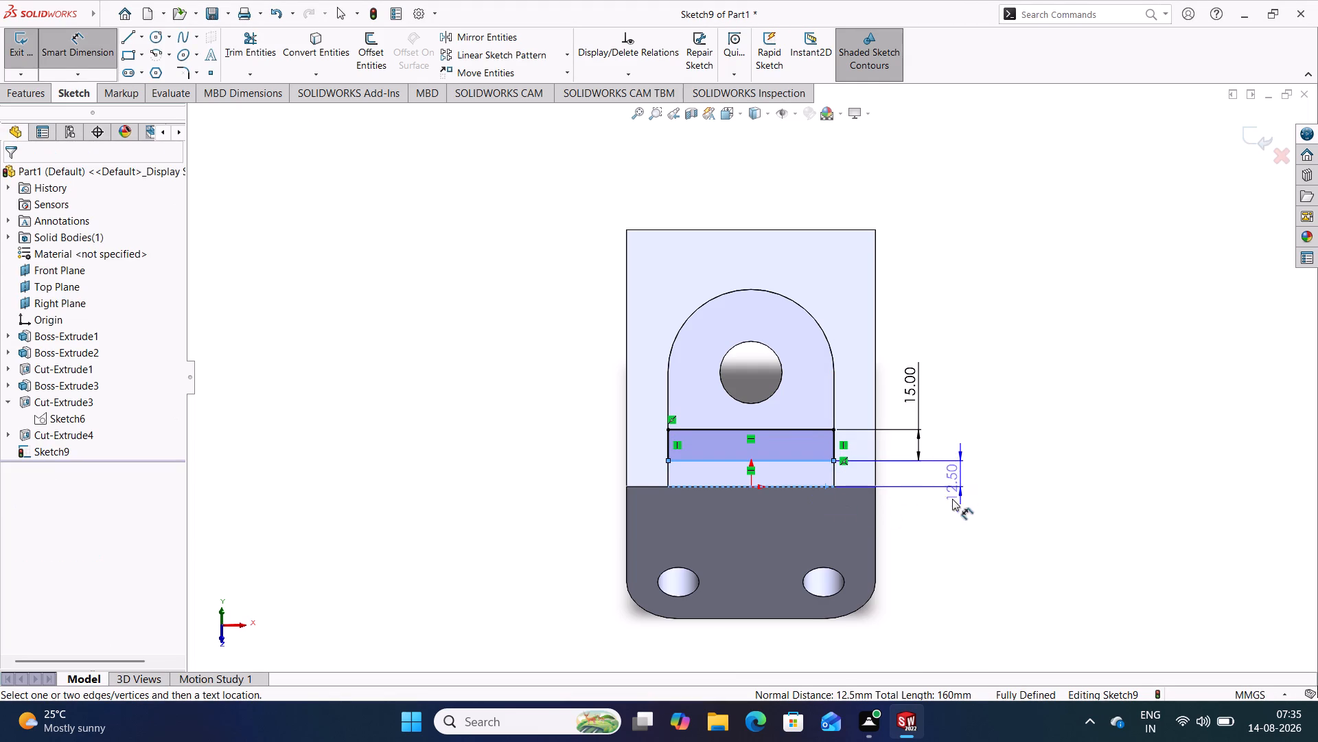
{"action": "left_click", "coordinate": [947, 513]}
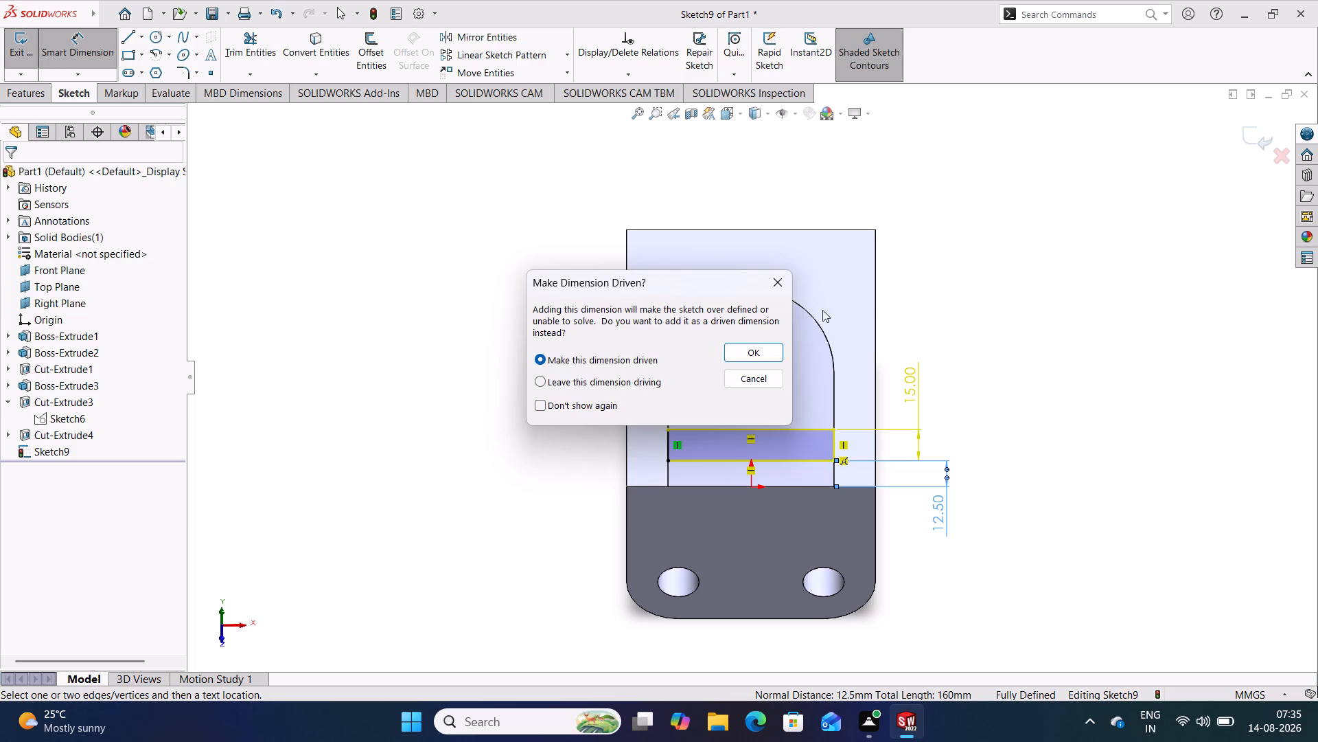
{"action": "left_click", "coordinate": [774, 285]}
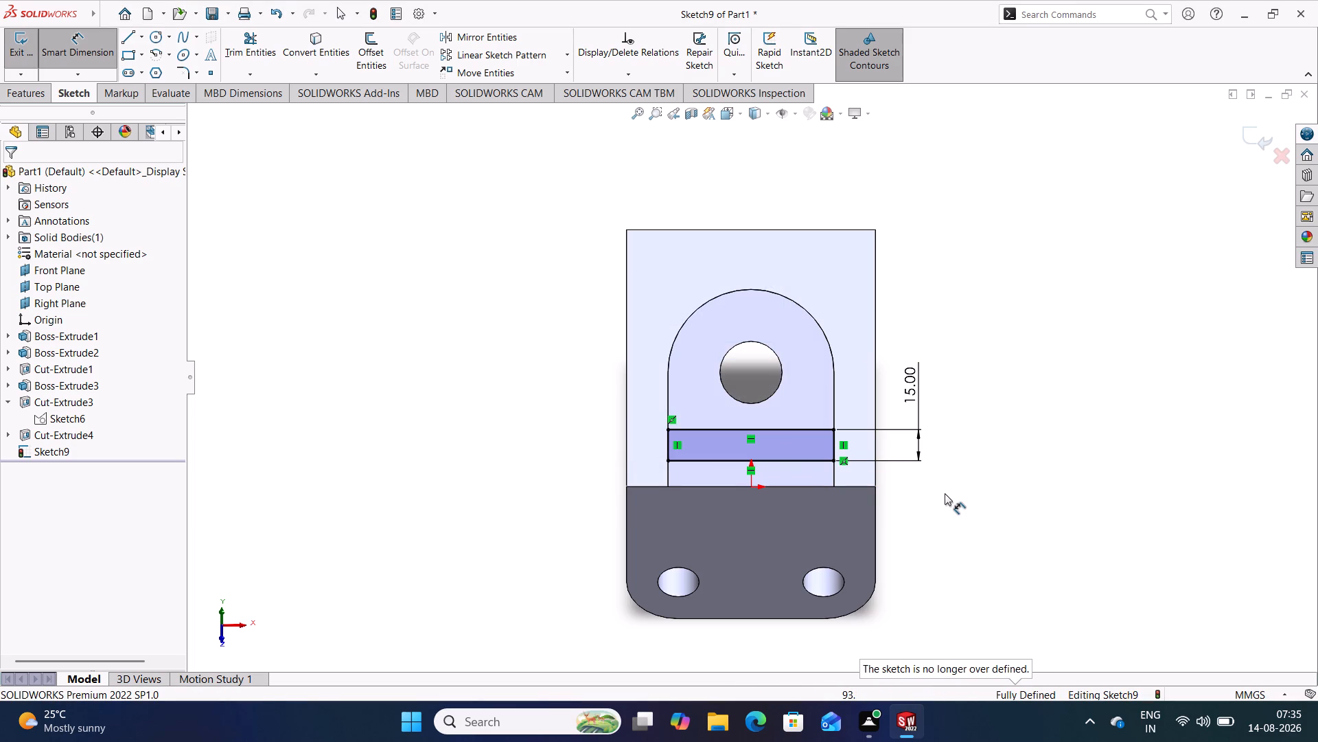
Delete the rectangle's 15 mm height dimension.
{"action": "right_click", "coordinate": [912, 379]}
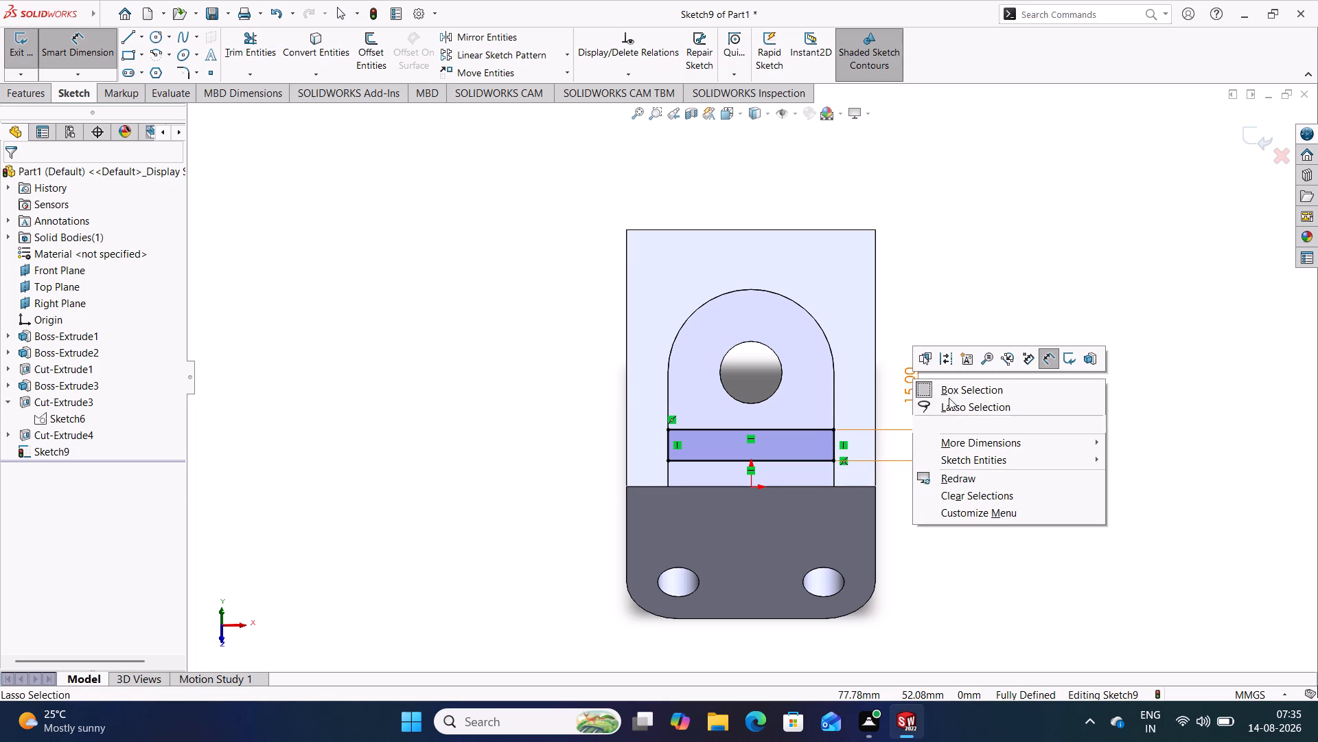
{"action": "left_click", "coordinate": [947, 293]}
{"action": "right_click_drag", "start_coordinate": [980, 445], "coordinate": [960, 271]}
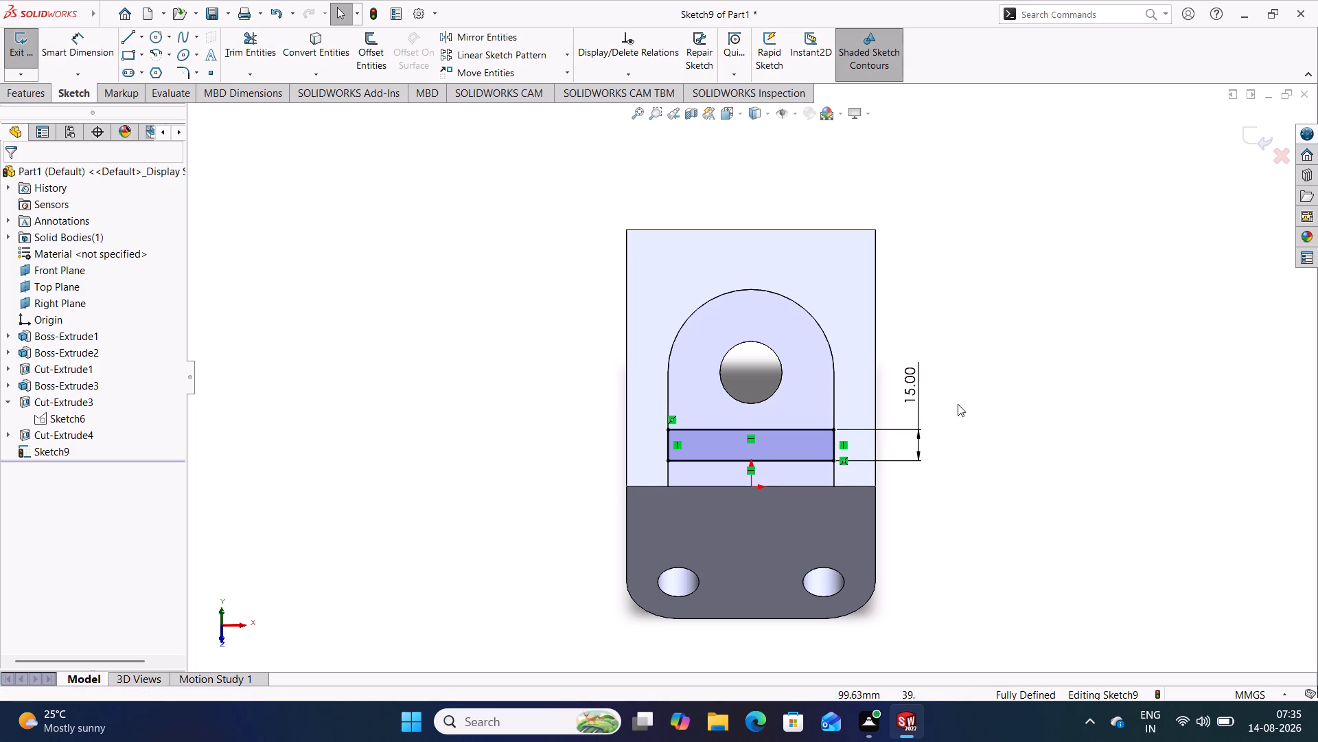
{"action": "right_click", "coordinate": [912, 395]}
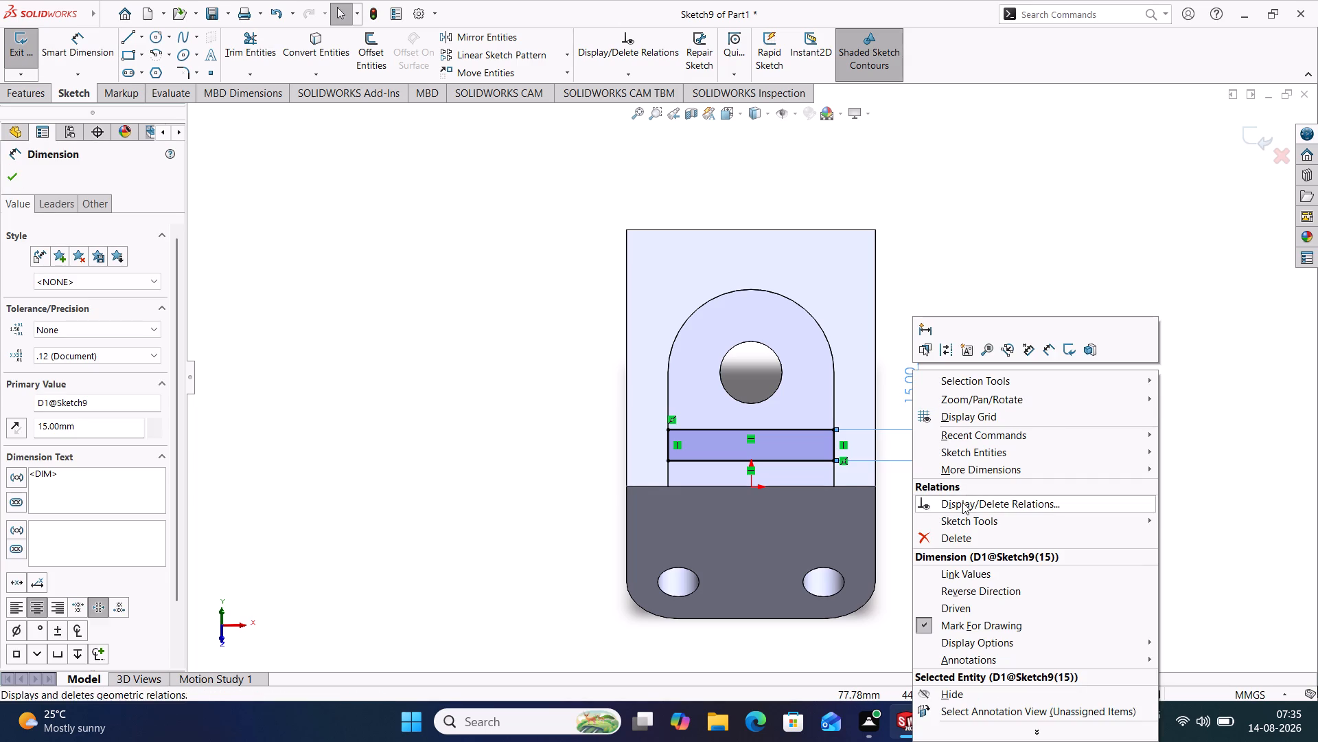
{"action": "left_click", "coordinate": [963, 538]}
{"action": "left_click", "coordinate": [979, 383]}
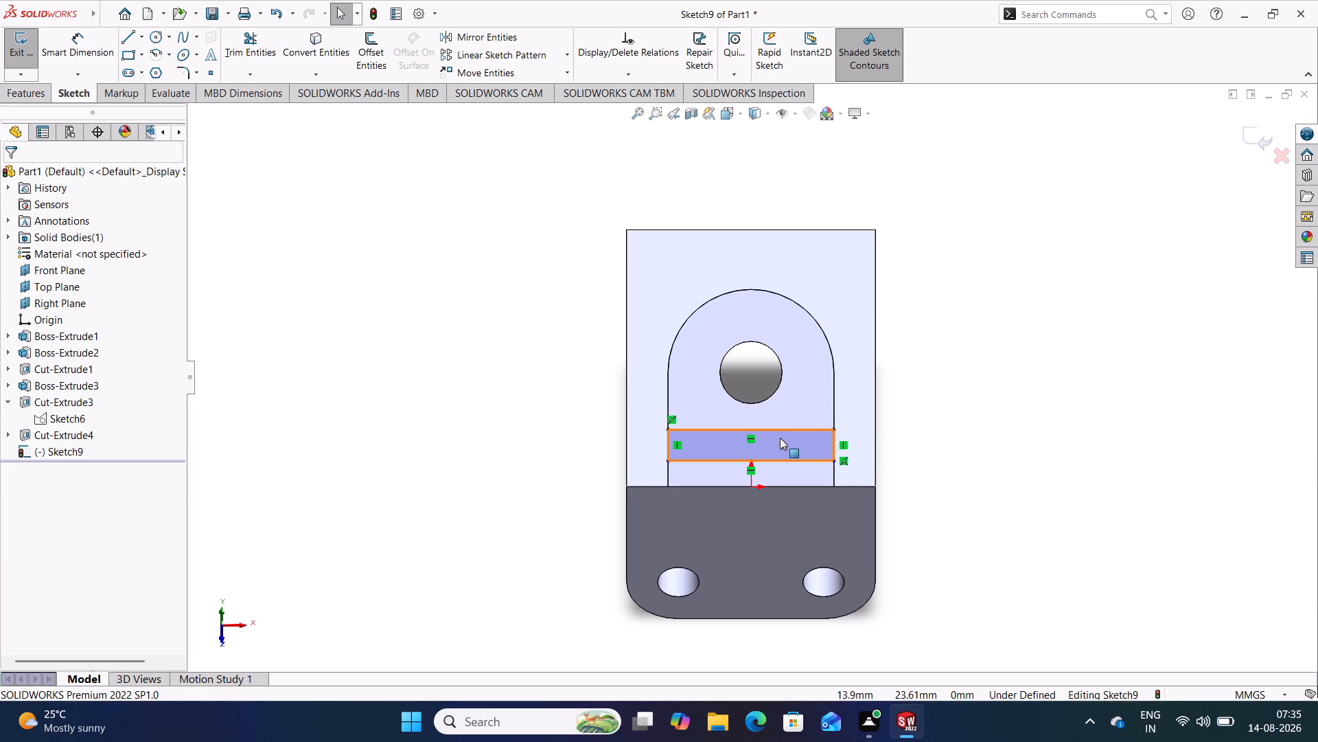
Try to move the rectangle's upper edge, and reposition its lower edge freehand just above the bottom of the arched face.
{"action": "left_click_drag", "start_coordinate": [785, 428], "coordinate": [796, 390]}
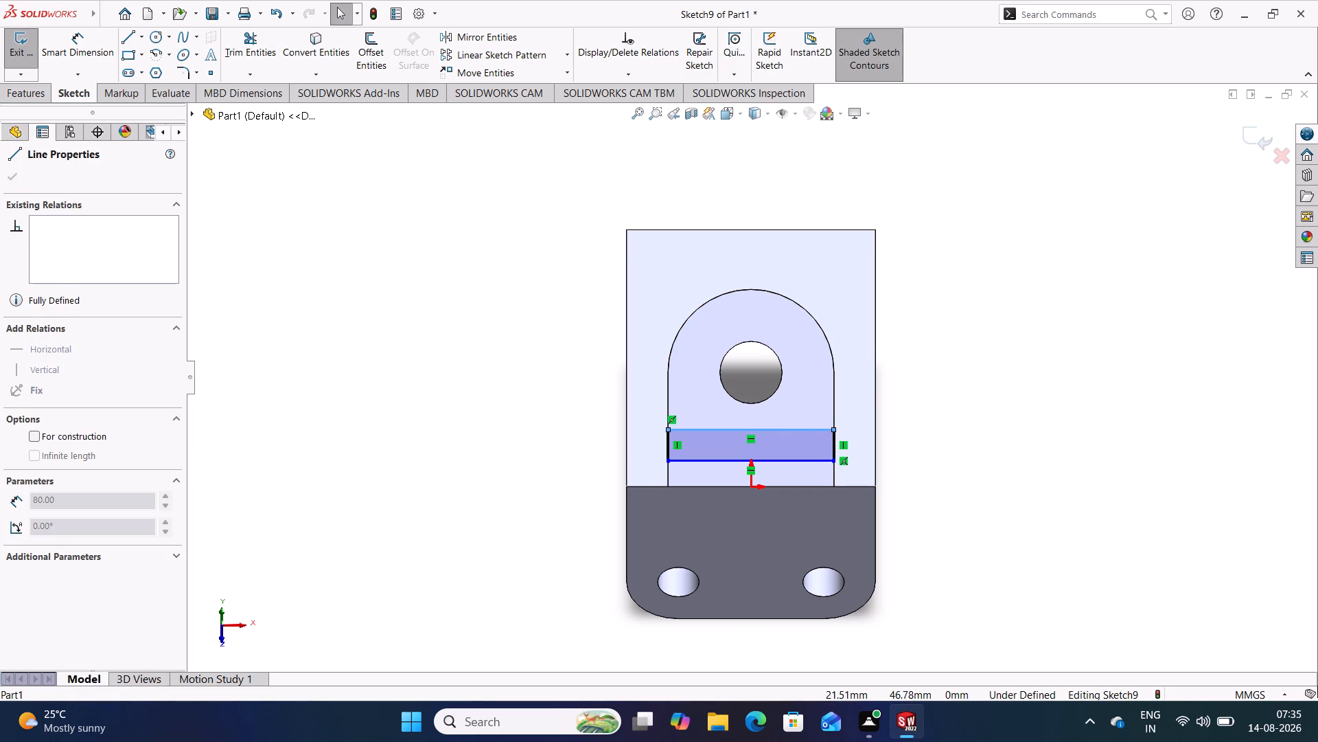
{"action": "left_click", "coordinate": [975, 422]}
{"action": "left_click_drag", "start_coordinate": [796, 460], "coordinate": [801, 396]}
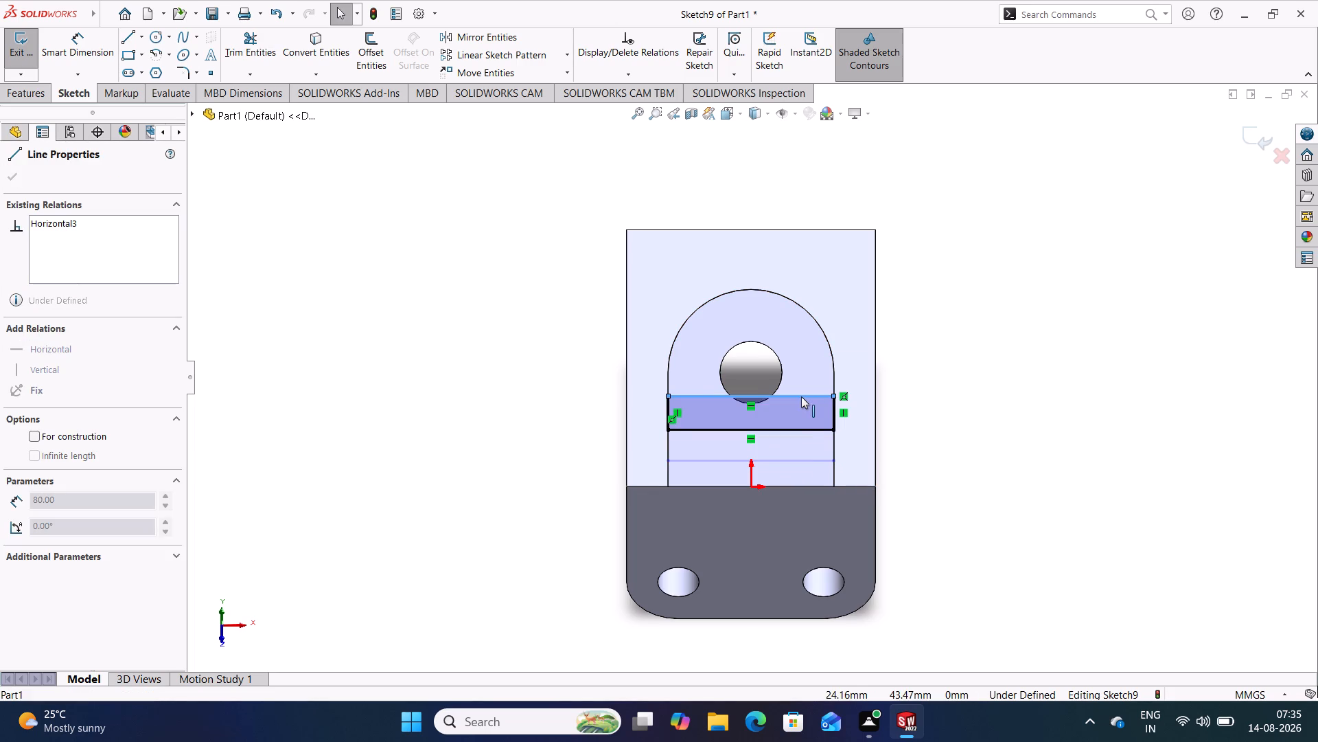
{"action": "left_click_drag", "start_coordinate": [801, 396], "coordinate": [805, 448]}
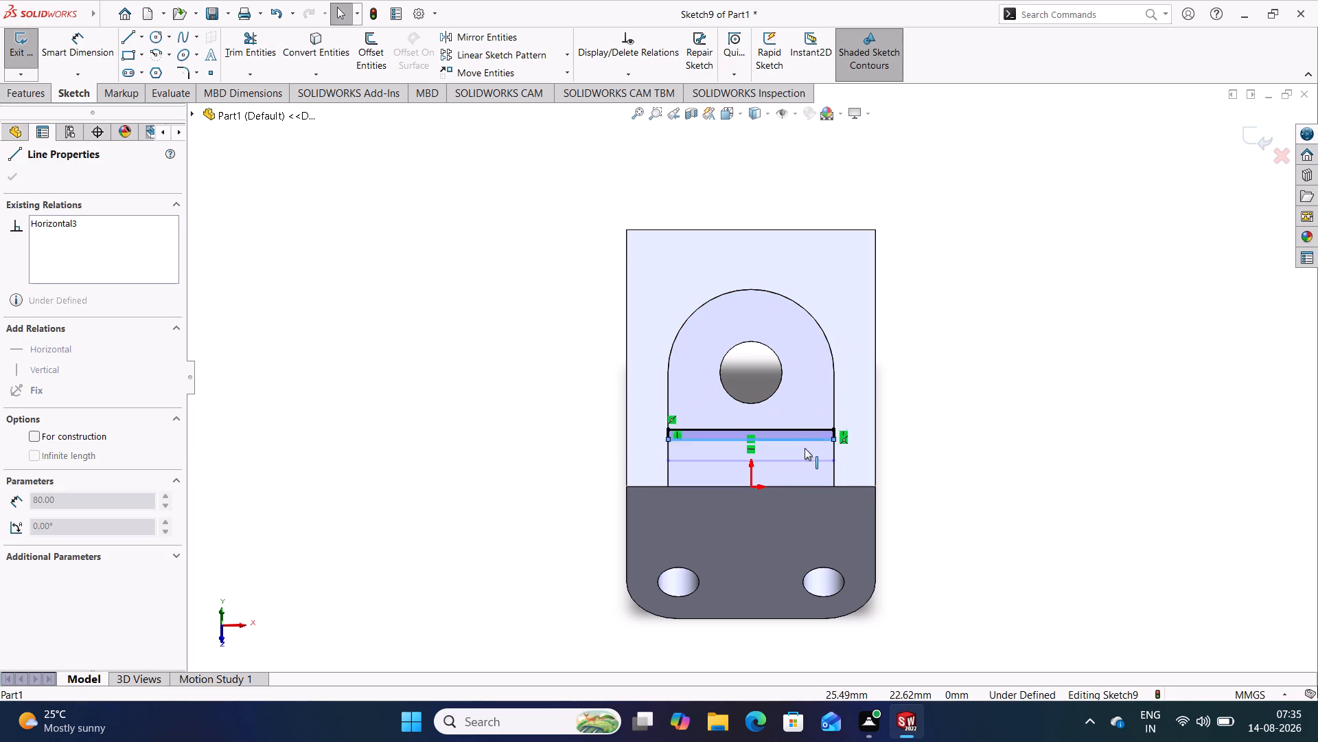
{"action": "left_click_drag", "start_coordinate": [805, 448], "coordinate": [805, 460]}
{"action": "left_click", "coordinate": [963, 467]}
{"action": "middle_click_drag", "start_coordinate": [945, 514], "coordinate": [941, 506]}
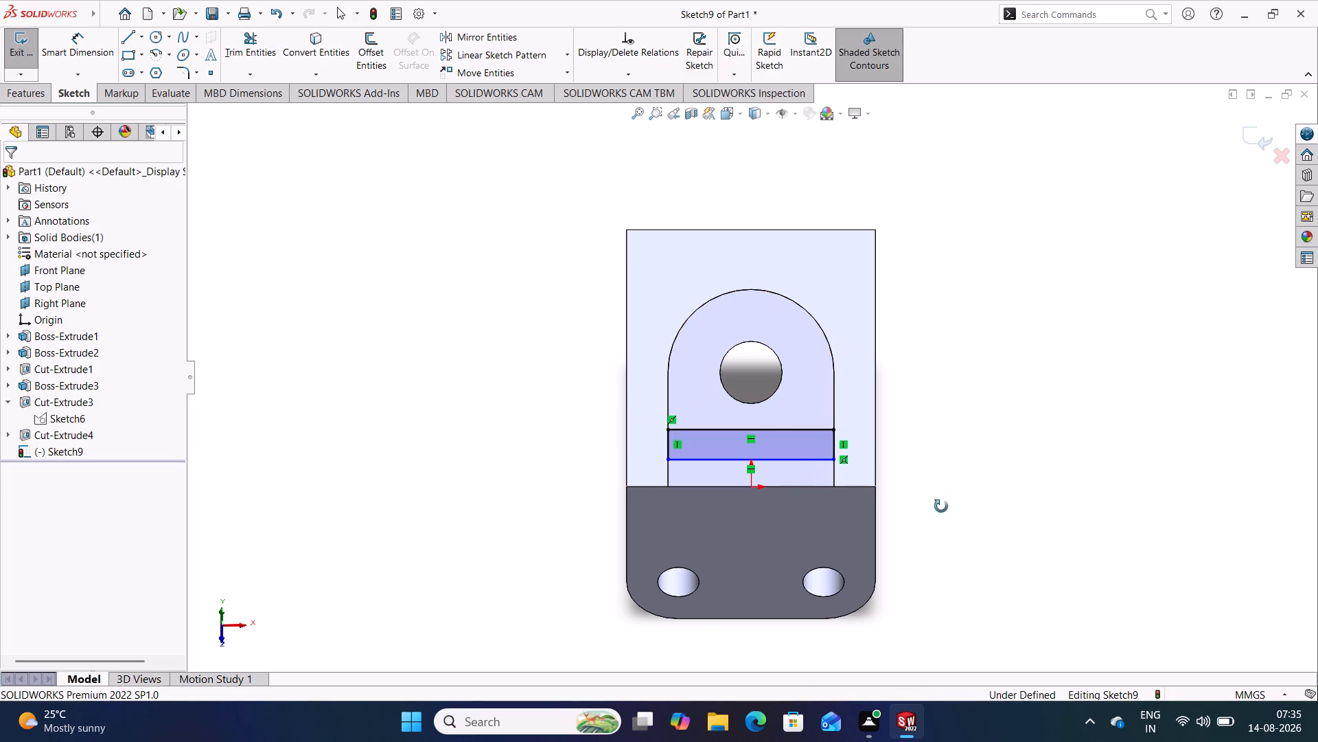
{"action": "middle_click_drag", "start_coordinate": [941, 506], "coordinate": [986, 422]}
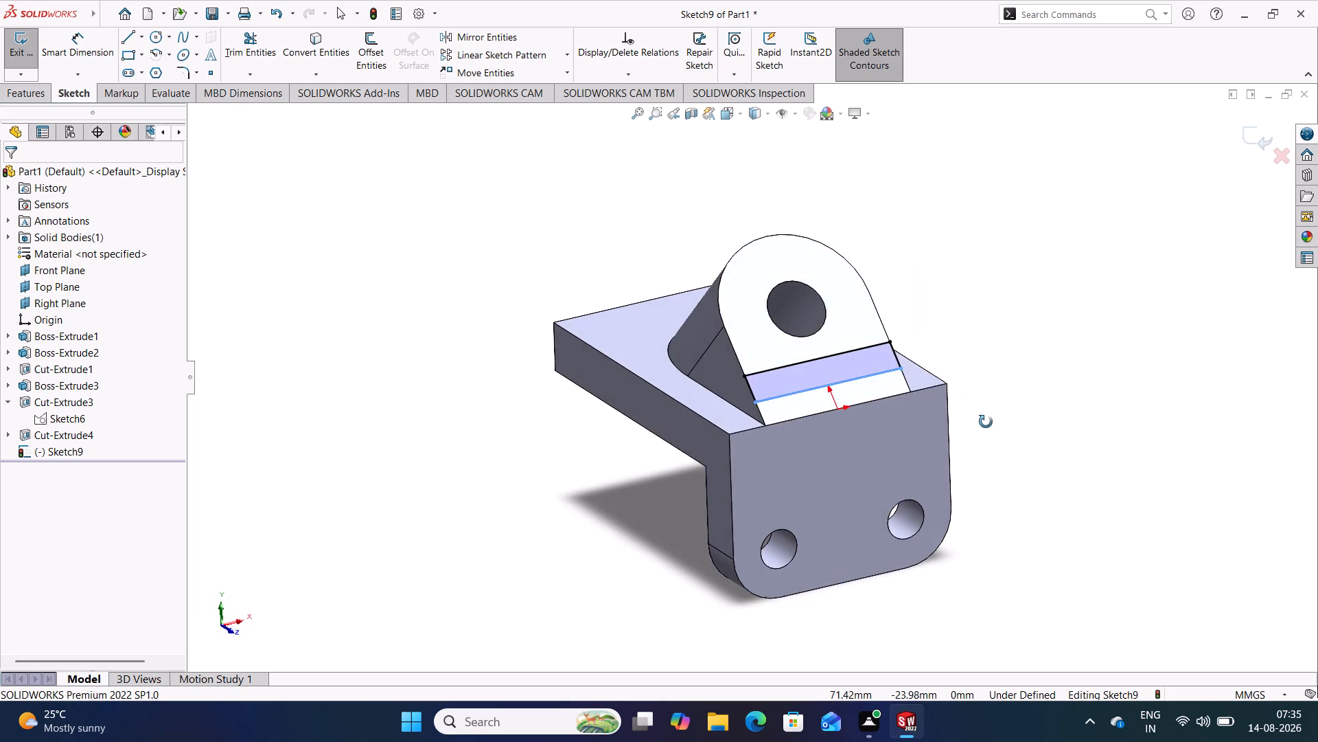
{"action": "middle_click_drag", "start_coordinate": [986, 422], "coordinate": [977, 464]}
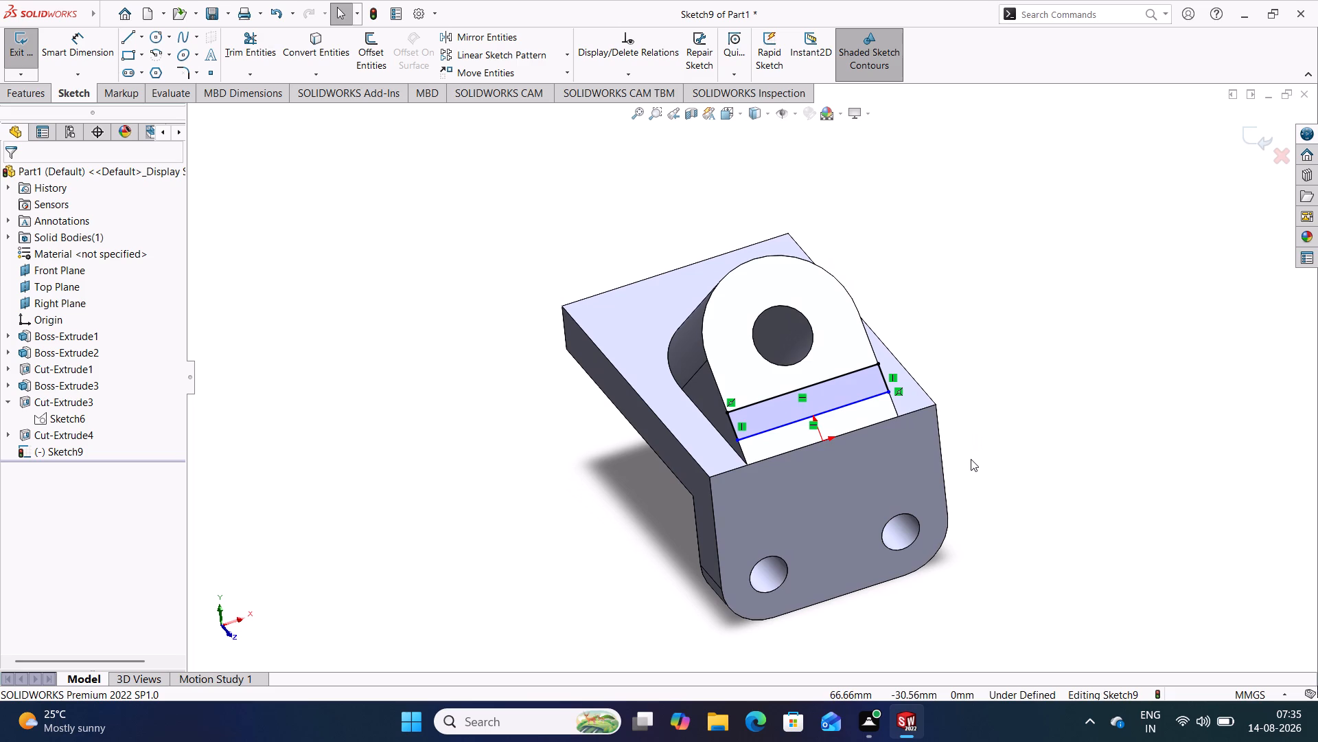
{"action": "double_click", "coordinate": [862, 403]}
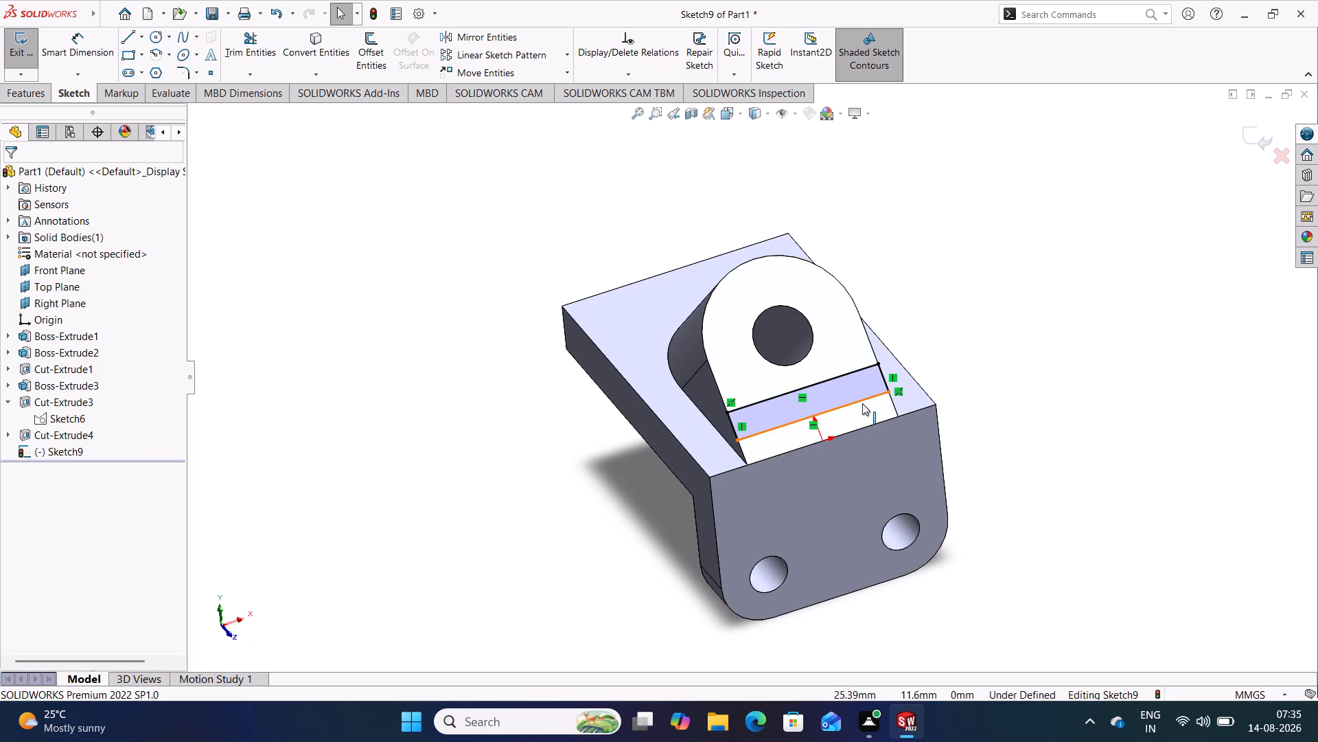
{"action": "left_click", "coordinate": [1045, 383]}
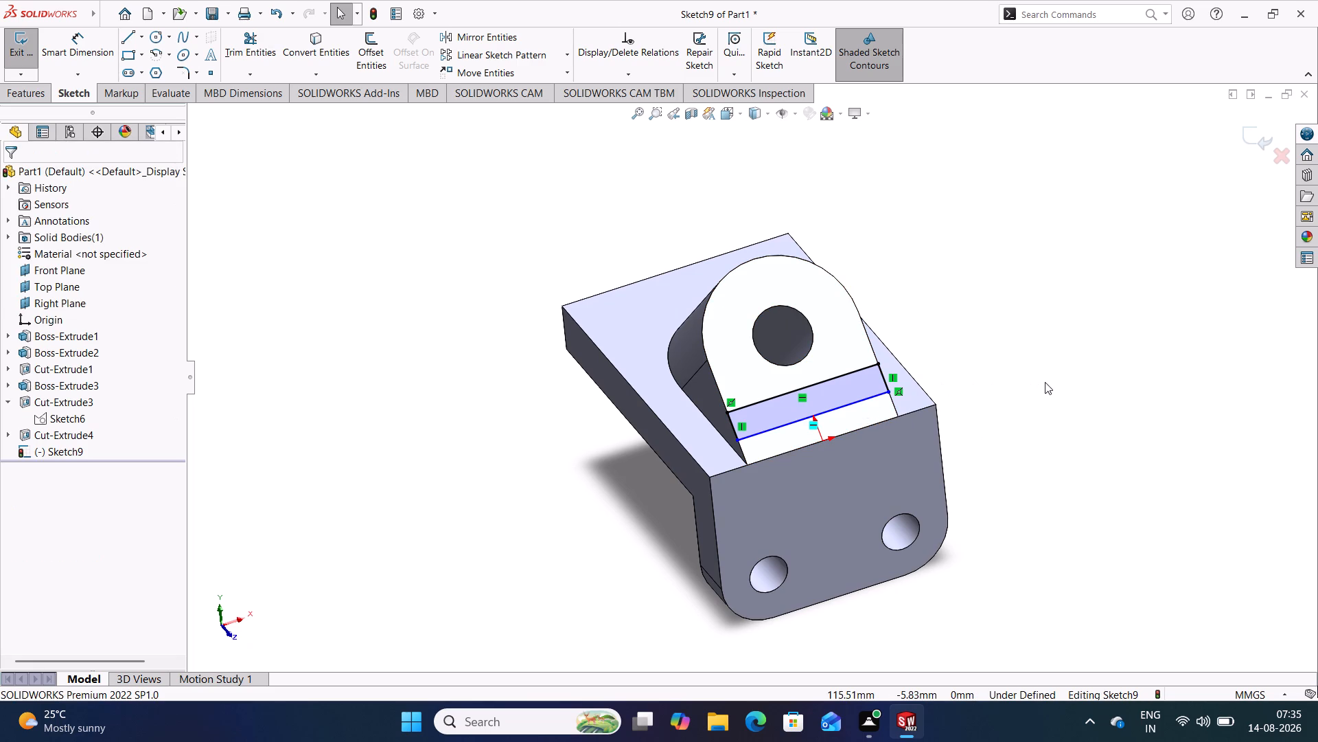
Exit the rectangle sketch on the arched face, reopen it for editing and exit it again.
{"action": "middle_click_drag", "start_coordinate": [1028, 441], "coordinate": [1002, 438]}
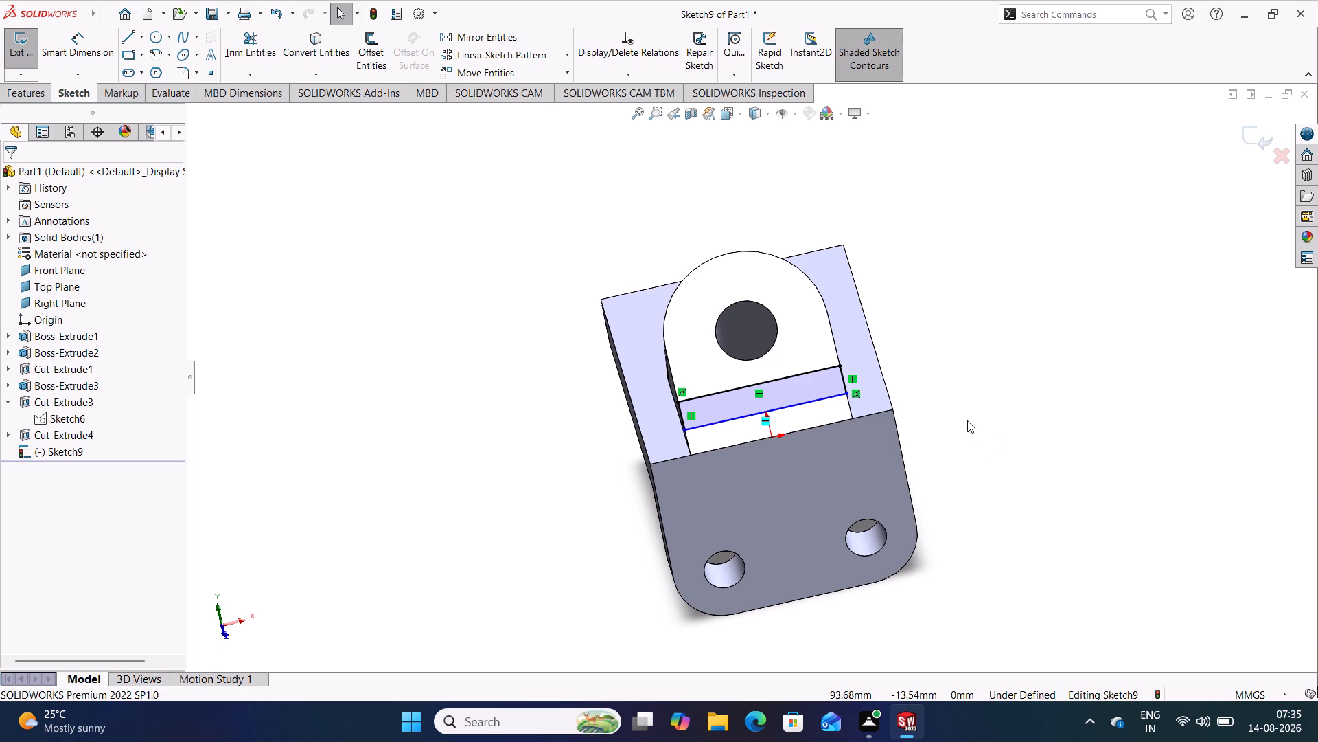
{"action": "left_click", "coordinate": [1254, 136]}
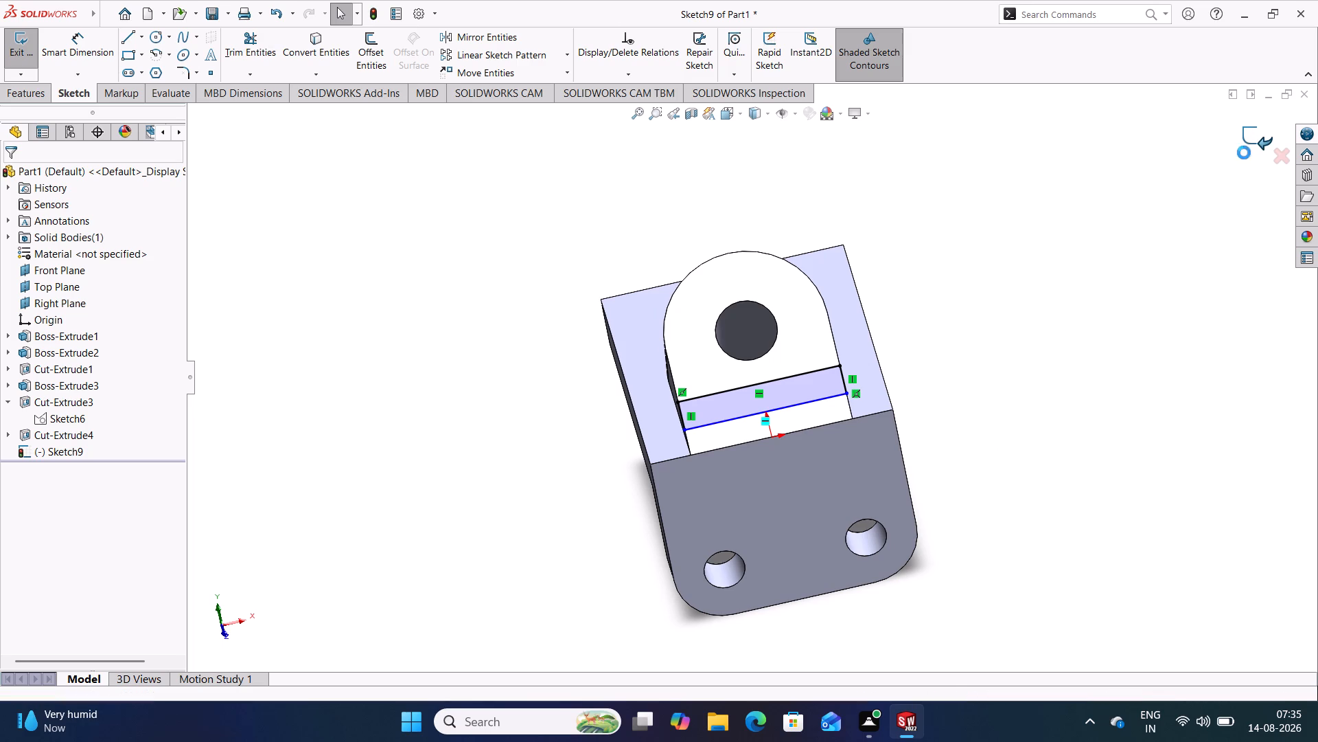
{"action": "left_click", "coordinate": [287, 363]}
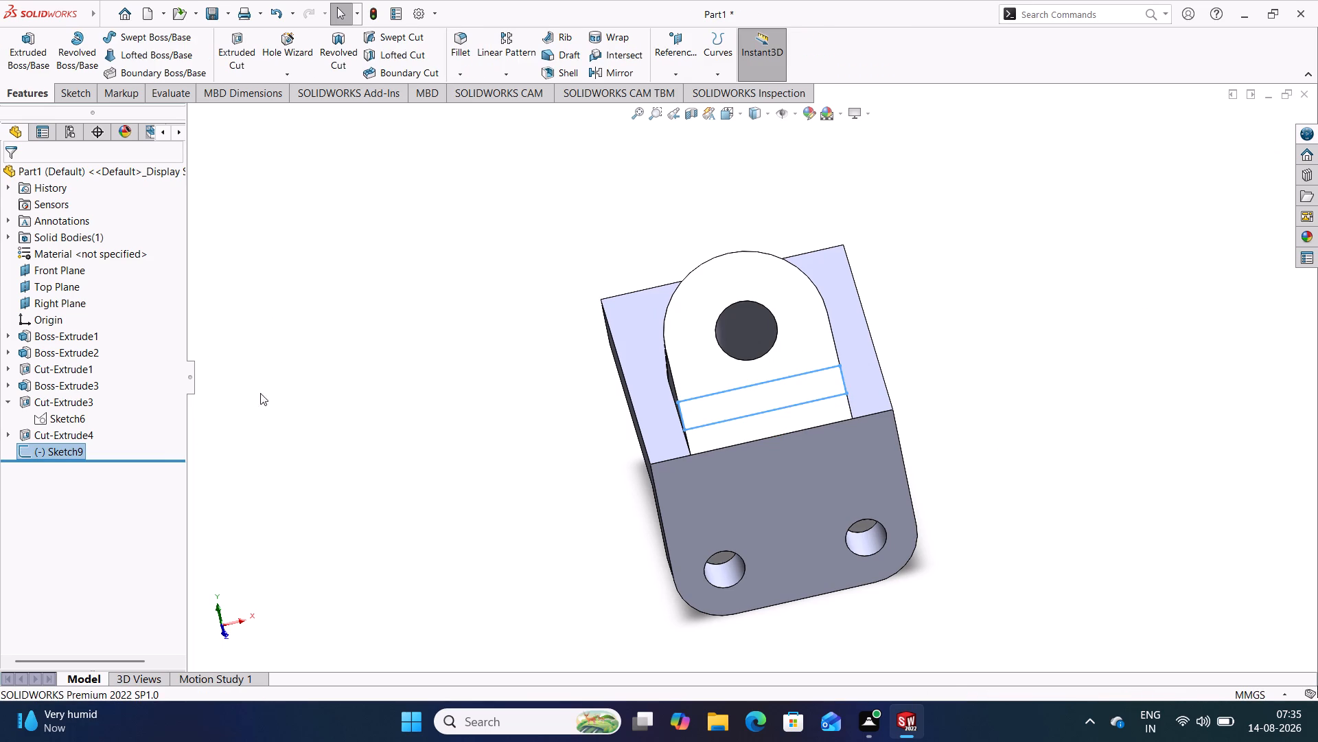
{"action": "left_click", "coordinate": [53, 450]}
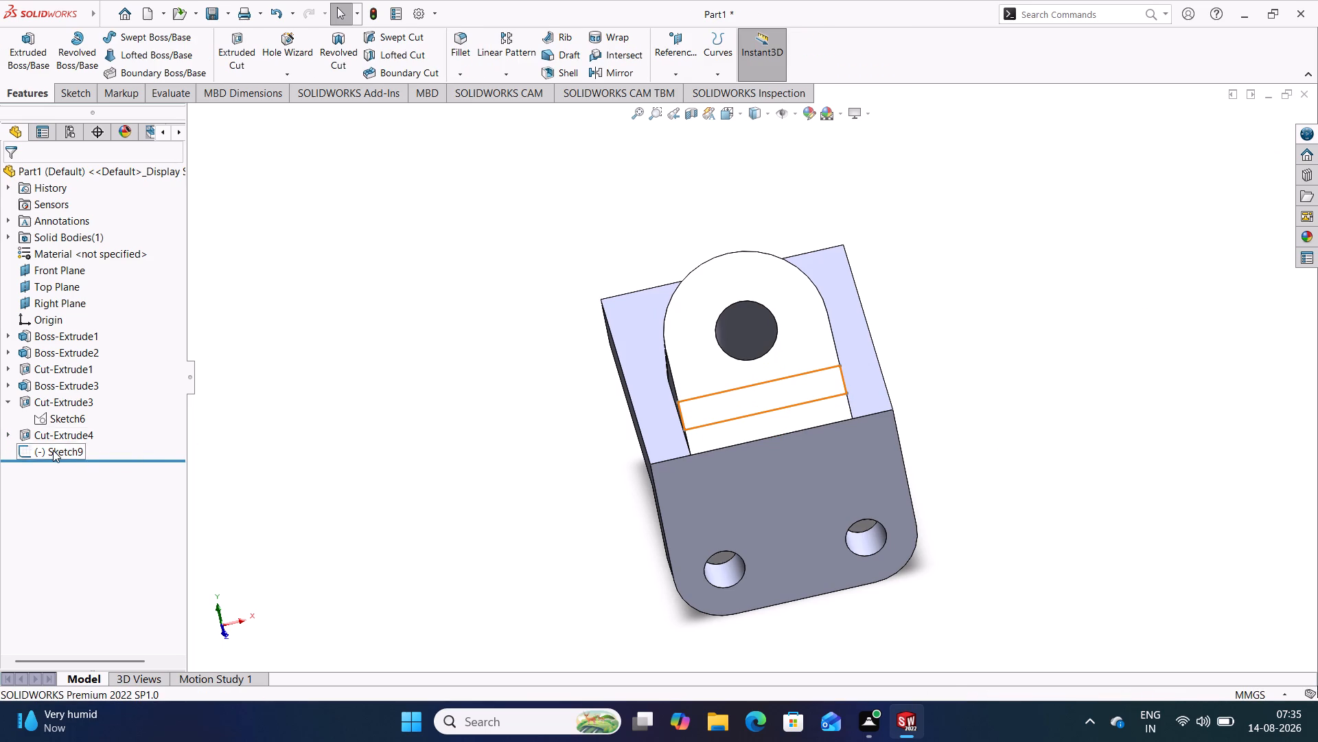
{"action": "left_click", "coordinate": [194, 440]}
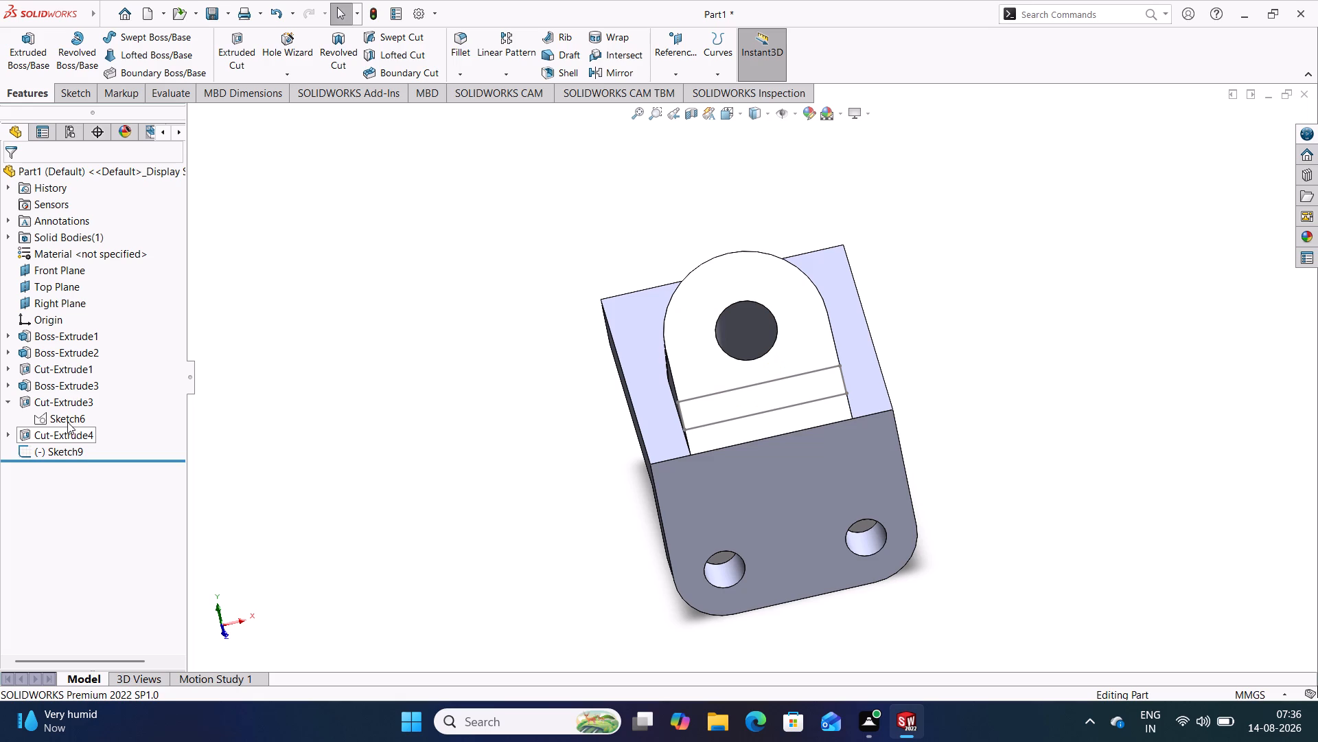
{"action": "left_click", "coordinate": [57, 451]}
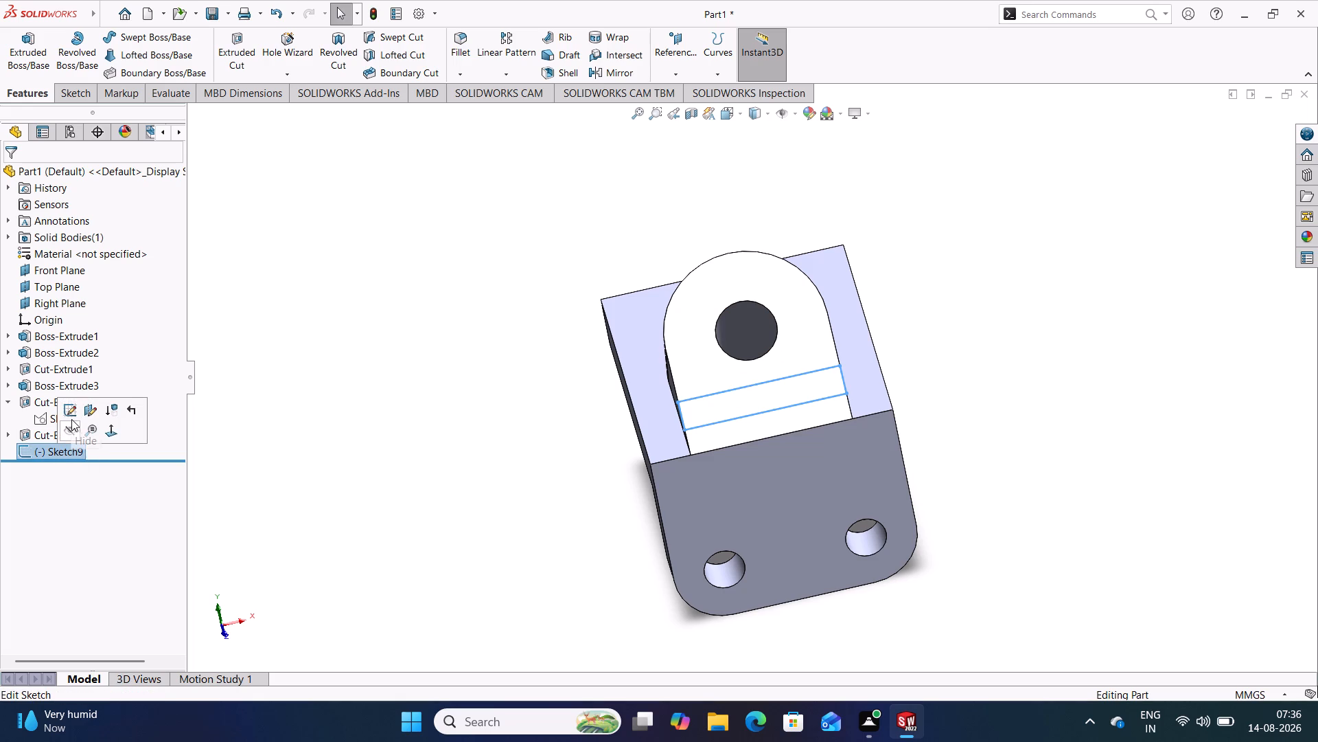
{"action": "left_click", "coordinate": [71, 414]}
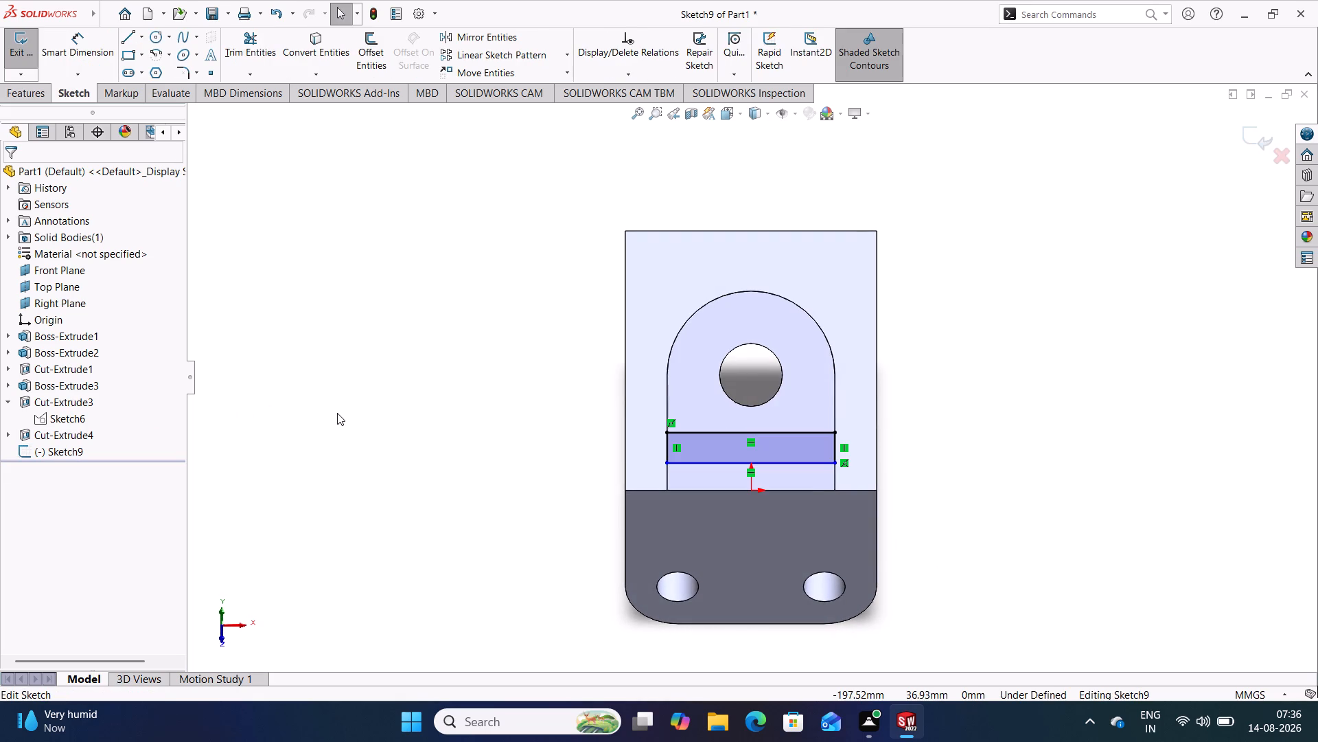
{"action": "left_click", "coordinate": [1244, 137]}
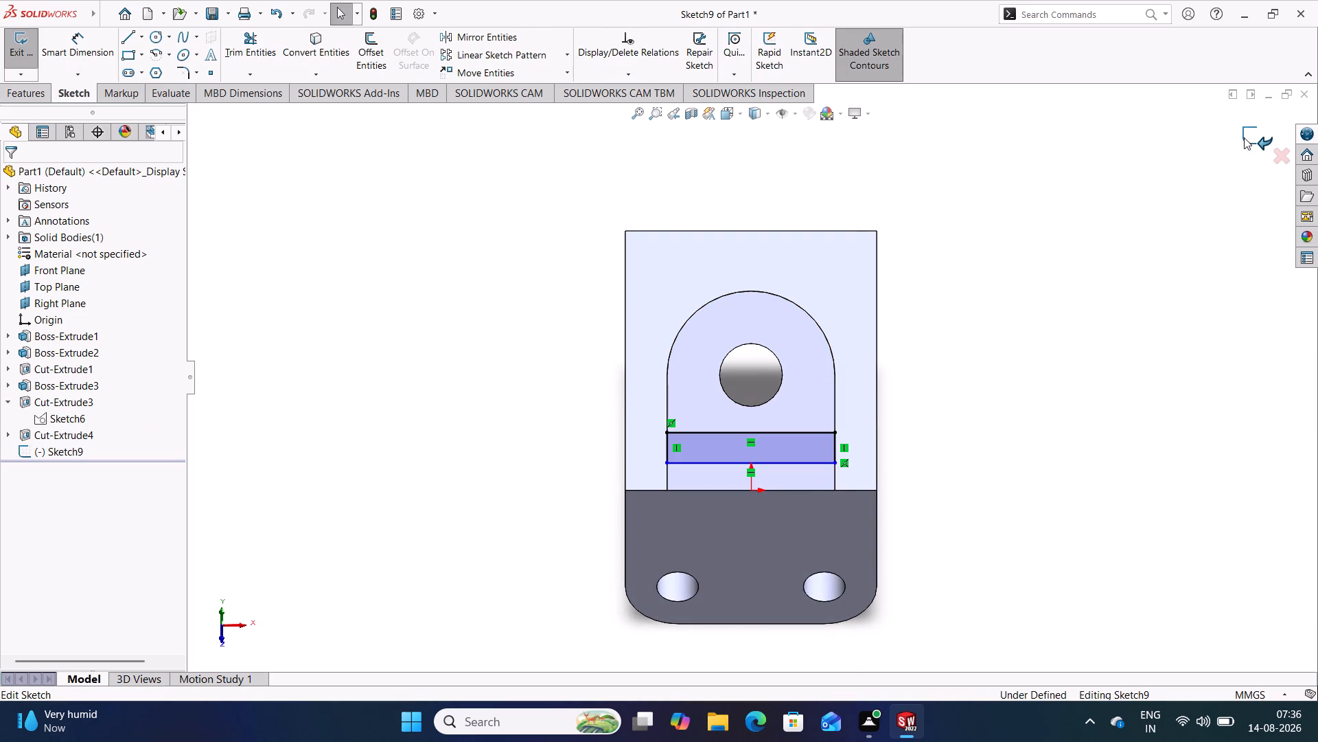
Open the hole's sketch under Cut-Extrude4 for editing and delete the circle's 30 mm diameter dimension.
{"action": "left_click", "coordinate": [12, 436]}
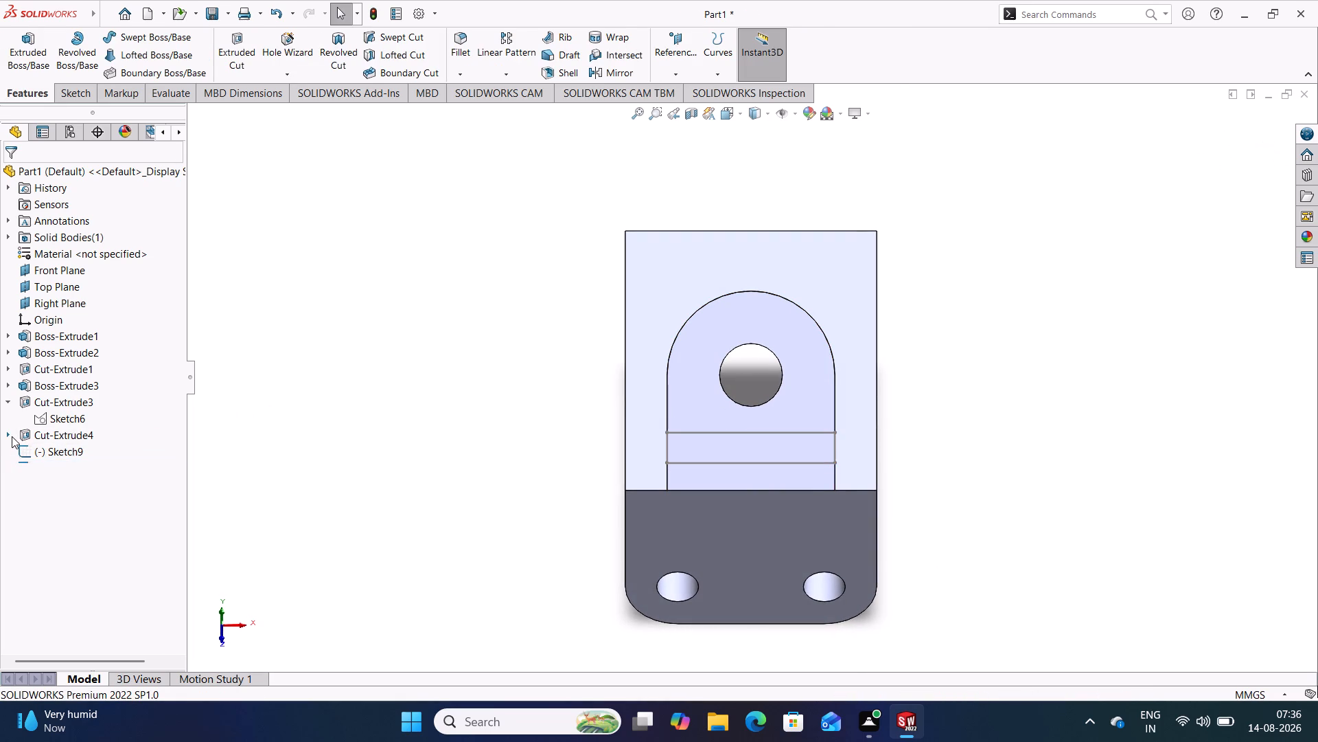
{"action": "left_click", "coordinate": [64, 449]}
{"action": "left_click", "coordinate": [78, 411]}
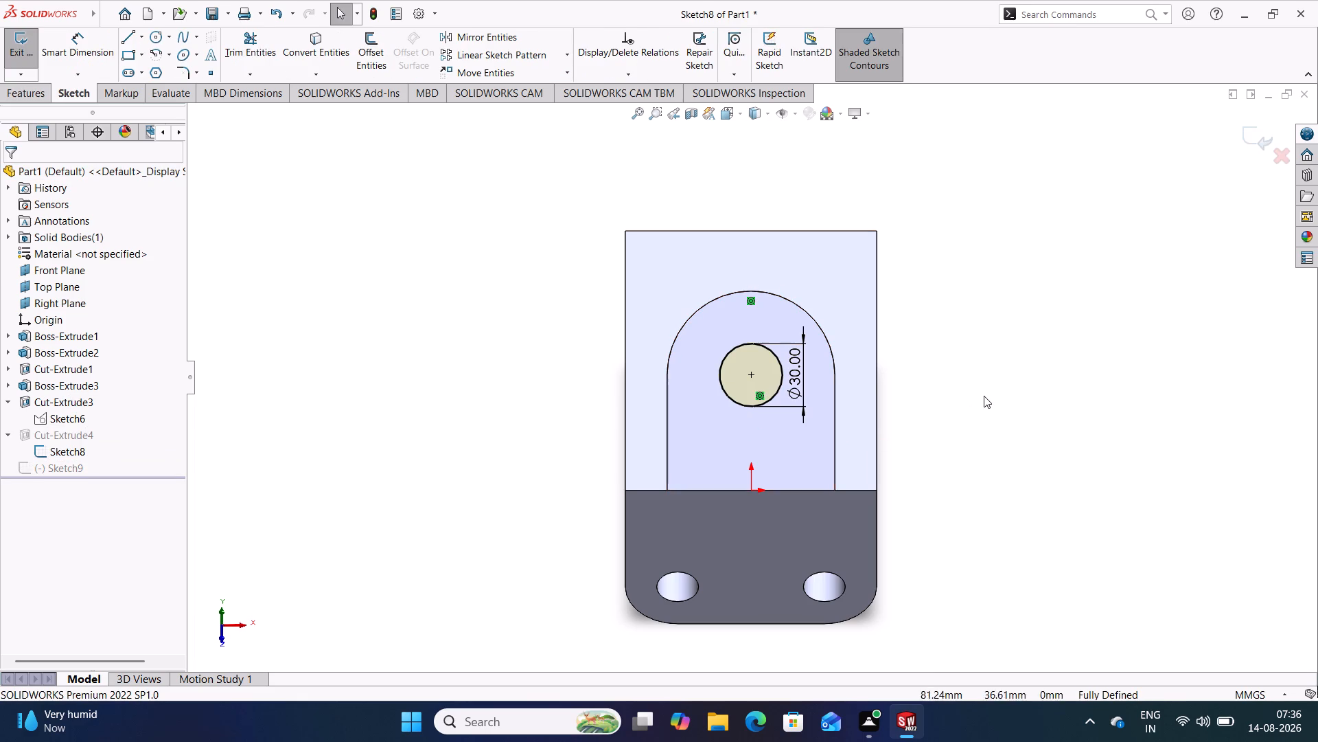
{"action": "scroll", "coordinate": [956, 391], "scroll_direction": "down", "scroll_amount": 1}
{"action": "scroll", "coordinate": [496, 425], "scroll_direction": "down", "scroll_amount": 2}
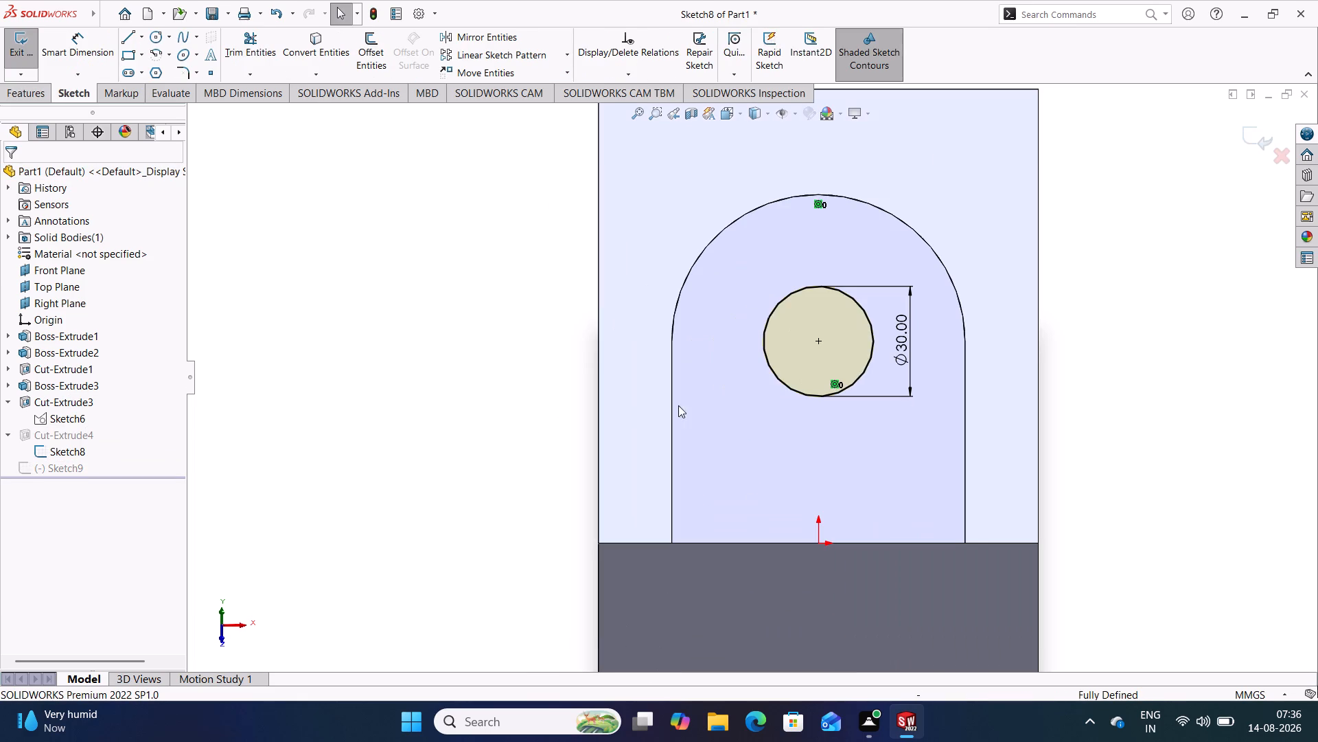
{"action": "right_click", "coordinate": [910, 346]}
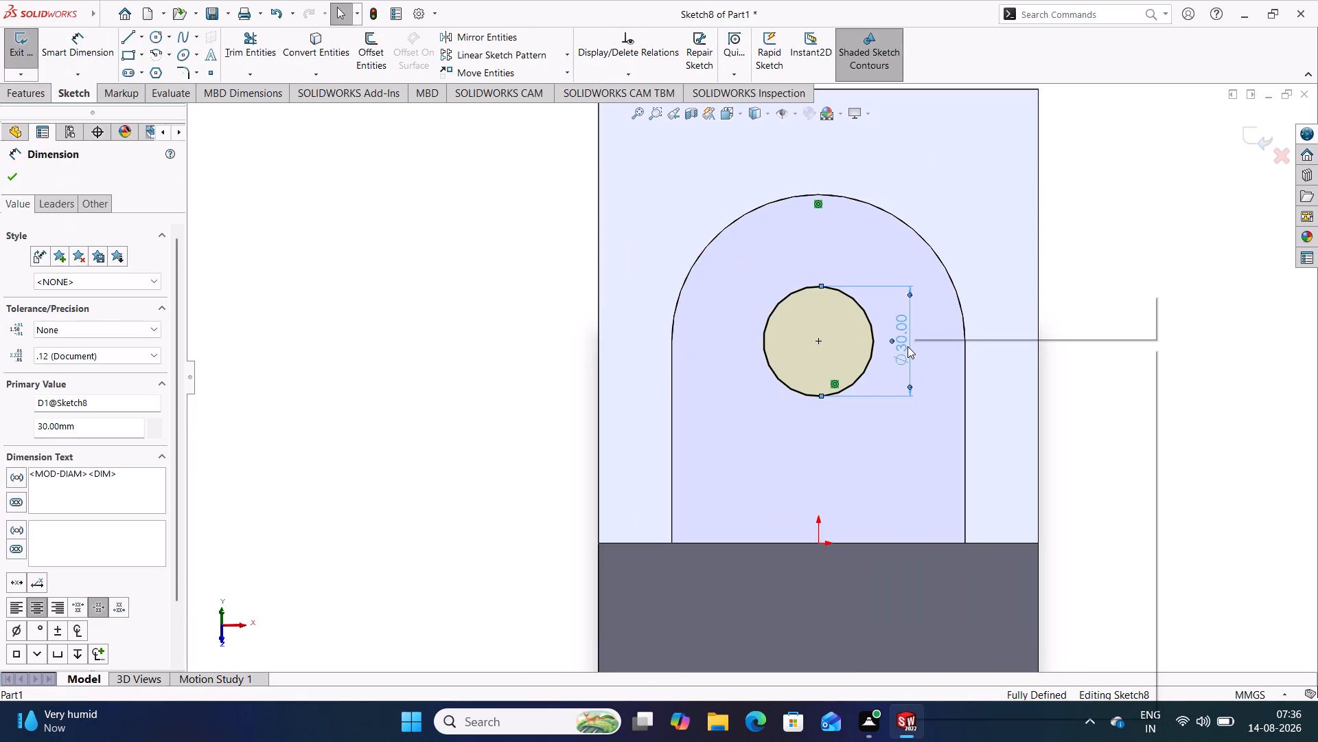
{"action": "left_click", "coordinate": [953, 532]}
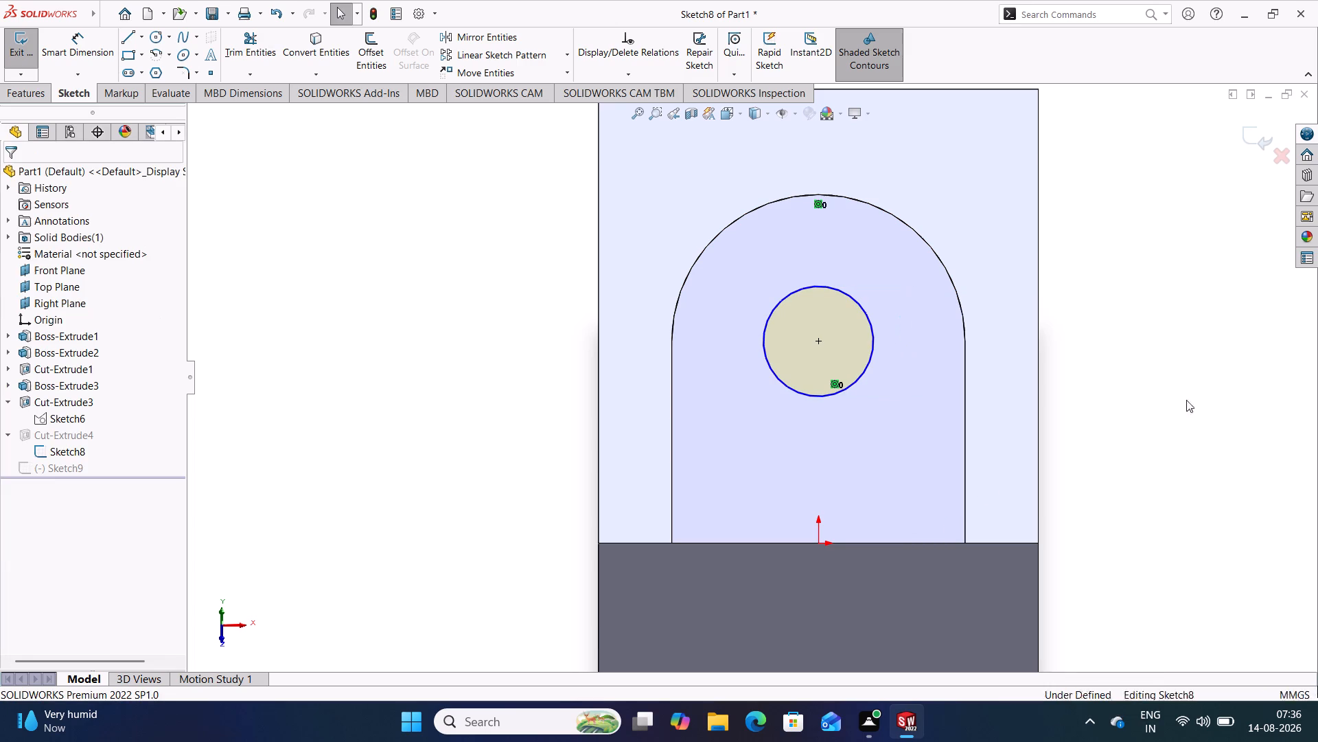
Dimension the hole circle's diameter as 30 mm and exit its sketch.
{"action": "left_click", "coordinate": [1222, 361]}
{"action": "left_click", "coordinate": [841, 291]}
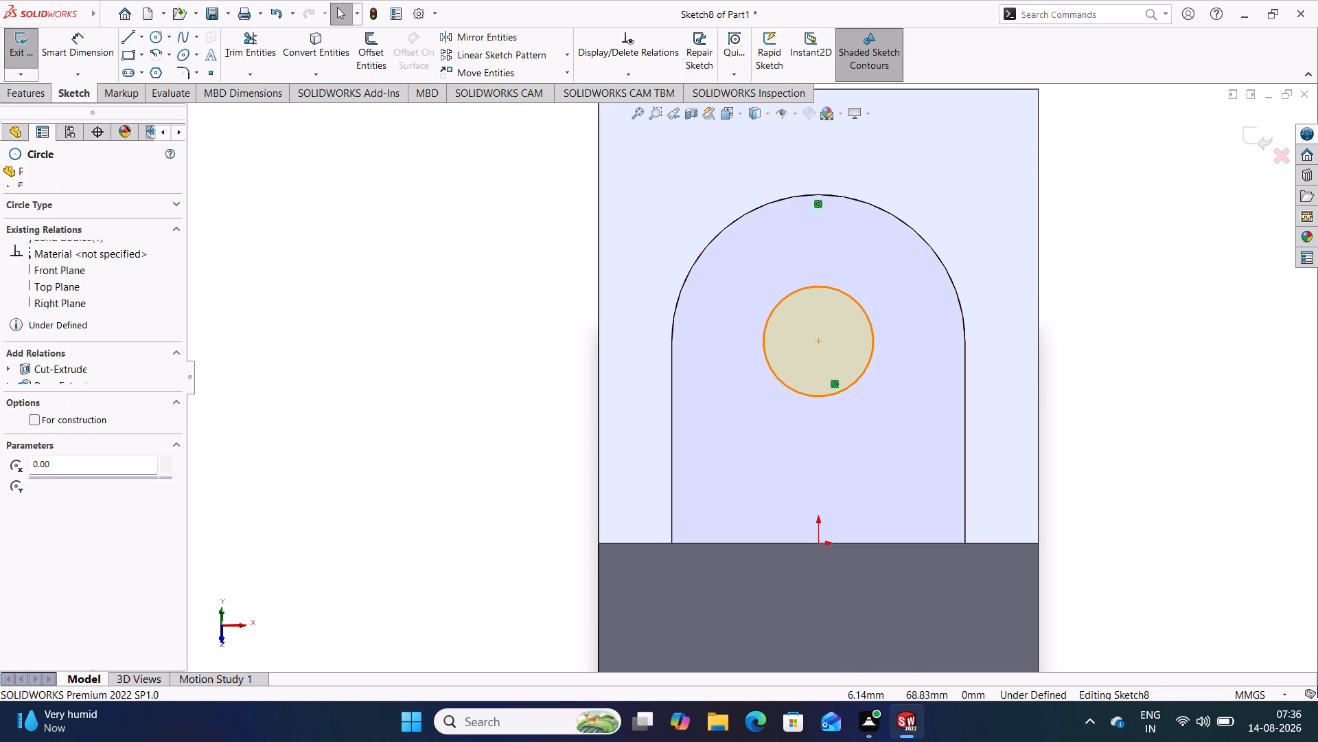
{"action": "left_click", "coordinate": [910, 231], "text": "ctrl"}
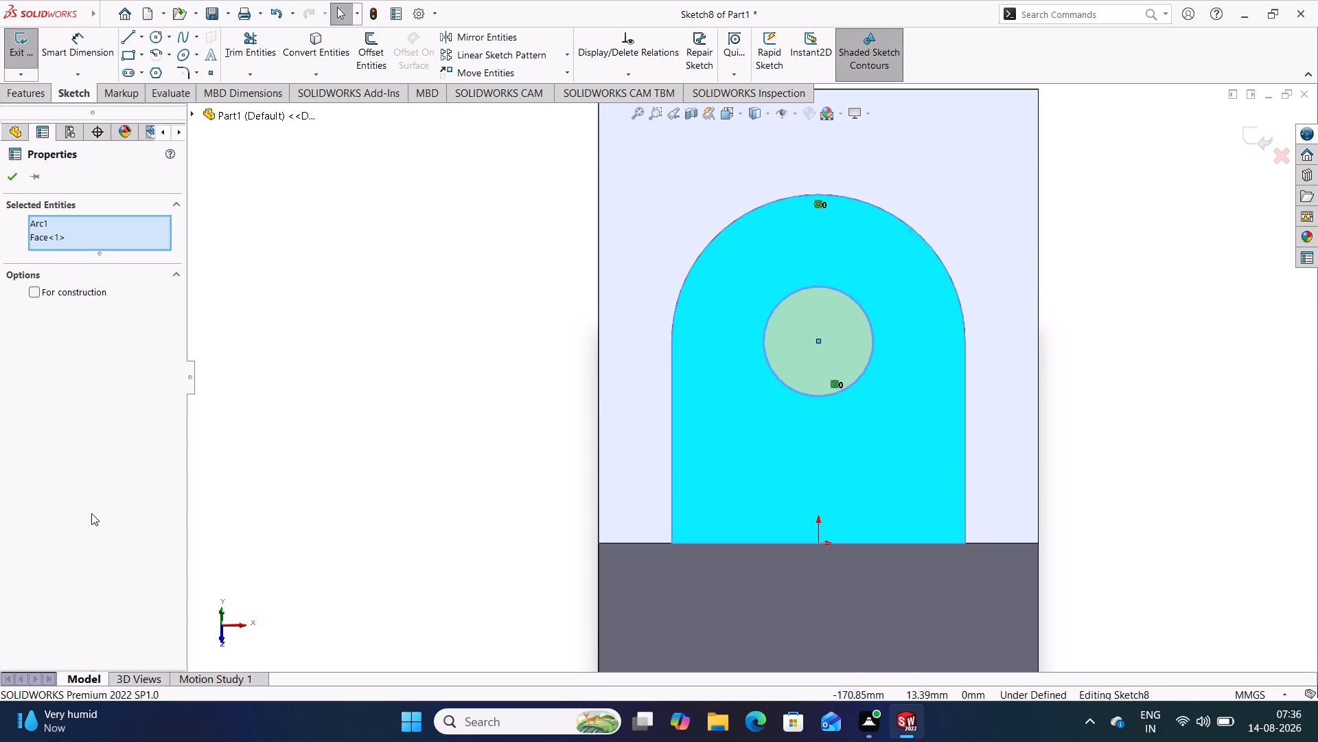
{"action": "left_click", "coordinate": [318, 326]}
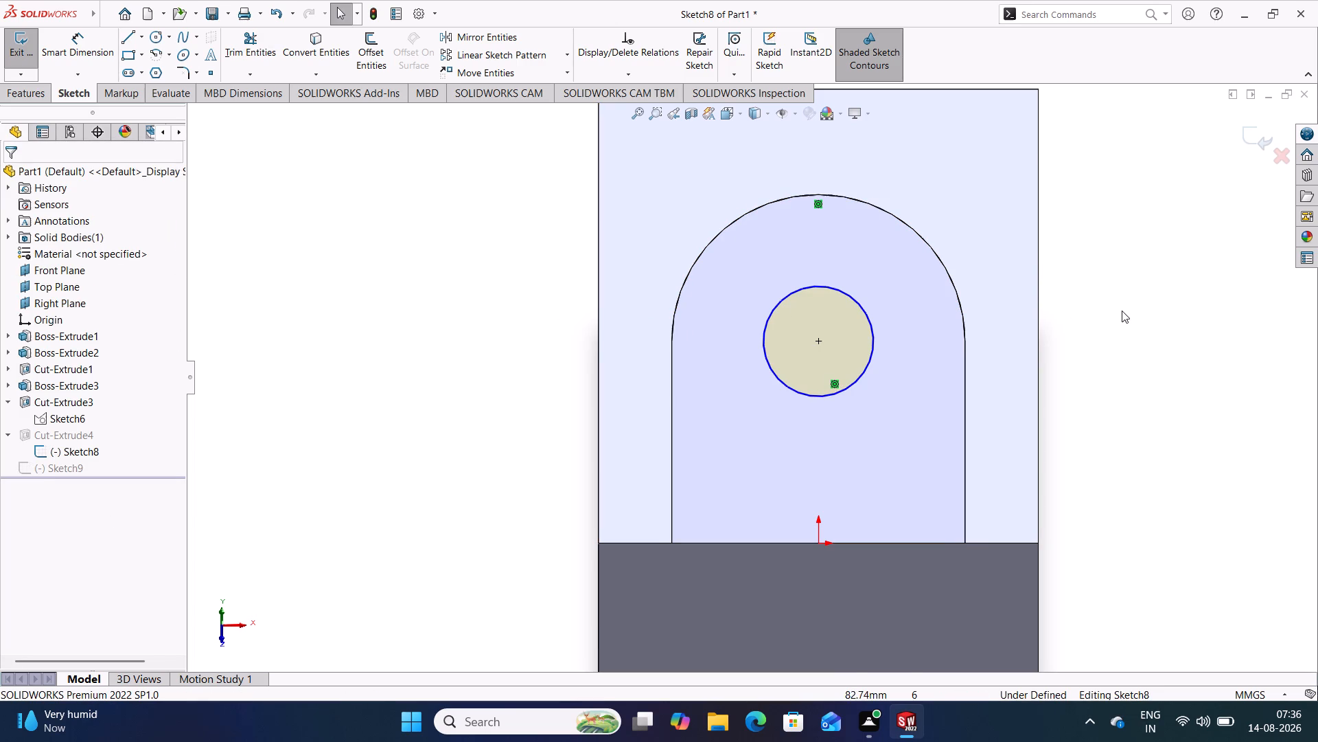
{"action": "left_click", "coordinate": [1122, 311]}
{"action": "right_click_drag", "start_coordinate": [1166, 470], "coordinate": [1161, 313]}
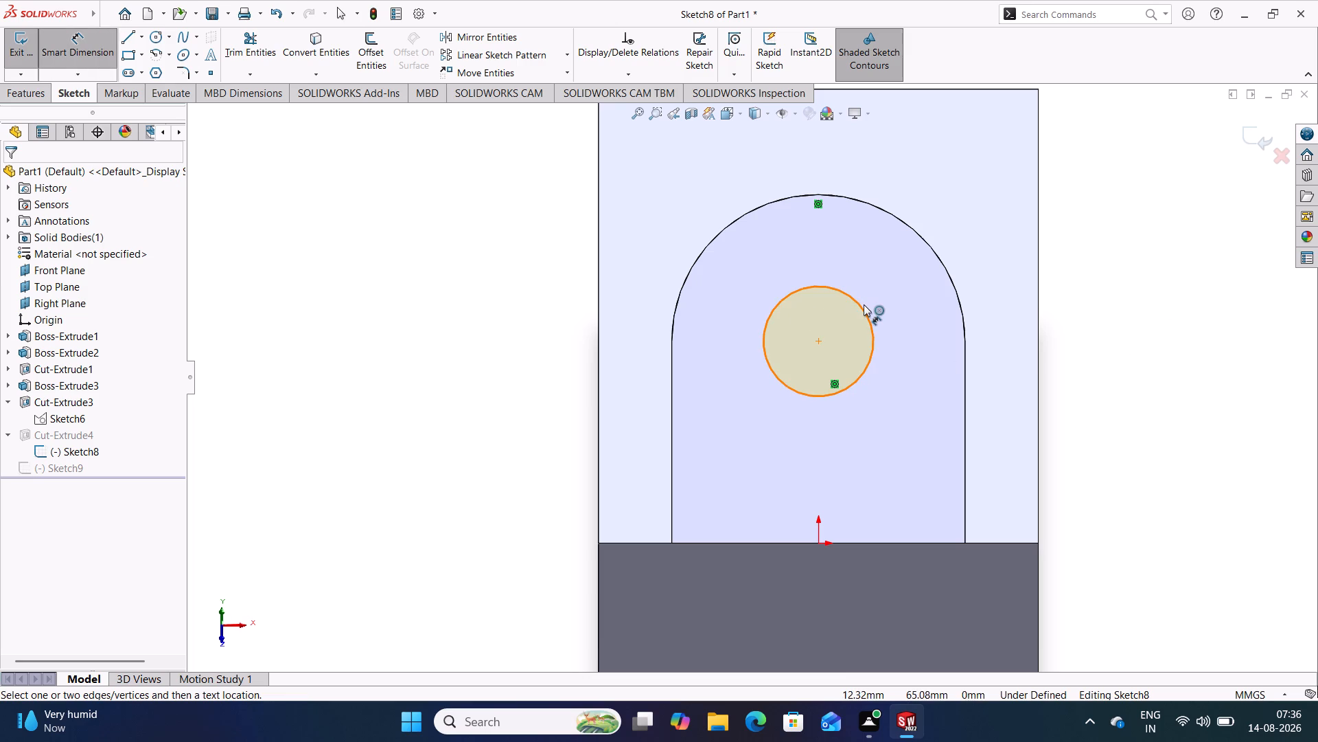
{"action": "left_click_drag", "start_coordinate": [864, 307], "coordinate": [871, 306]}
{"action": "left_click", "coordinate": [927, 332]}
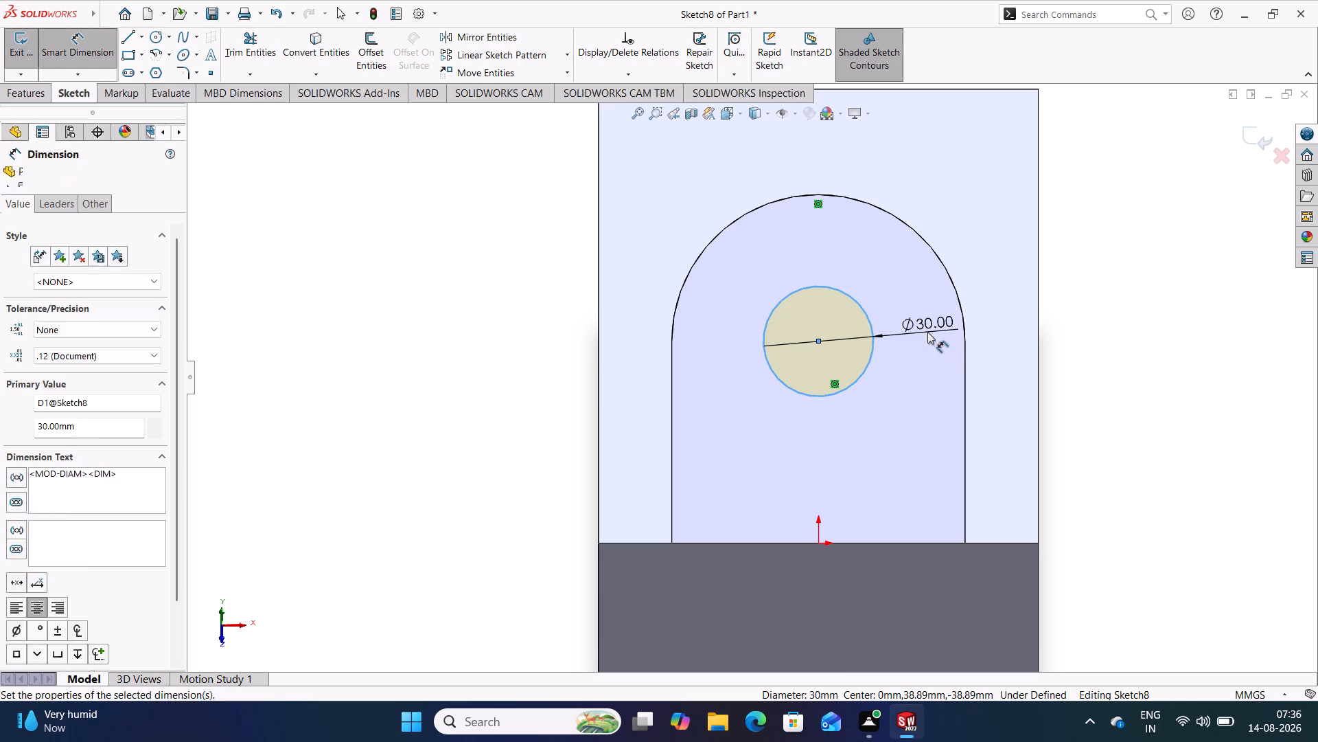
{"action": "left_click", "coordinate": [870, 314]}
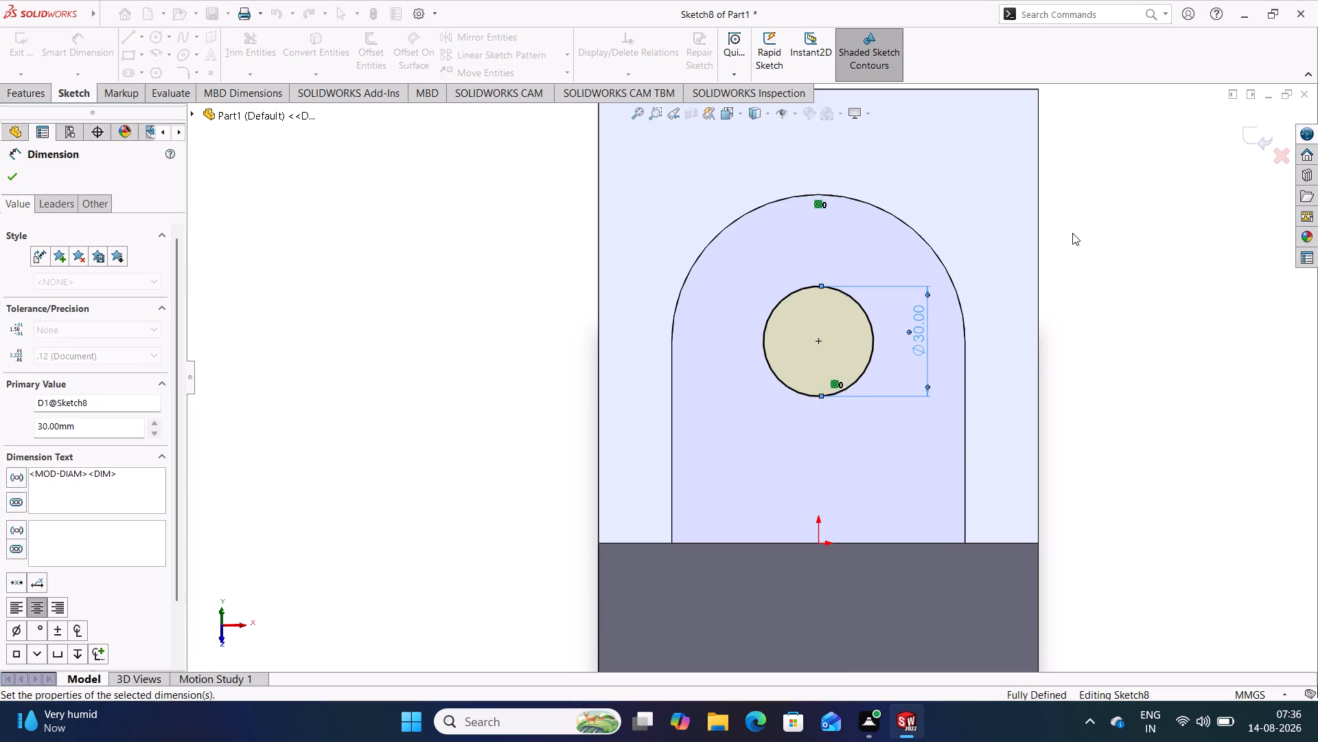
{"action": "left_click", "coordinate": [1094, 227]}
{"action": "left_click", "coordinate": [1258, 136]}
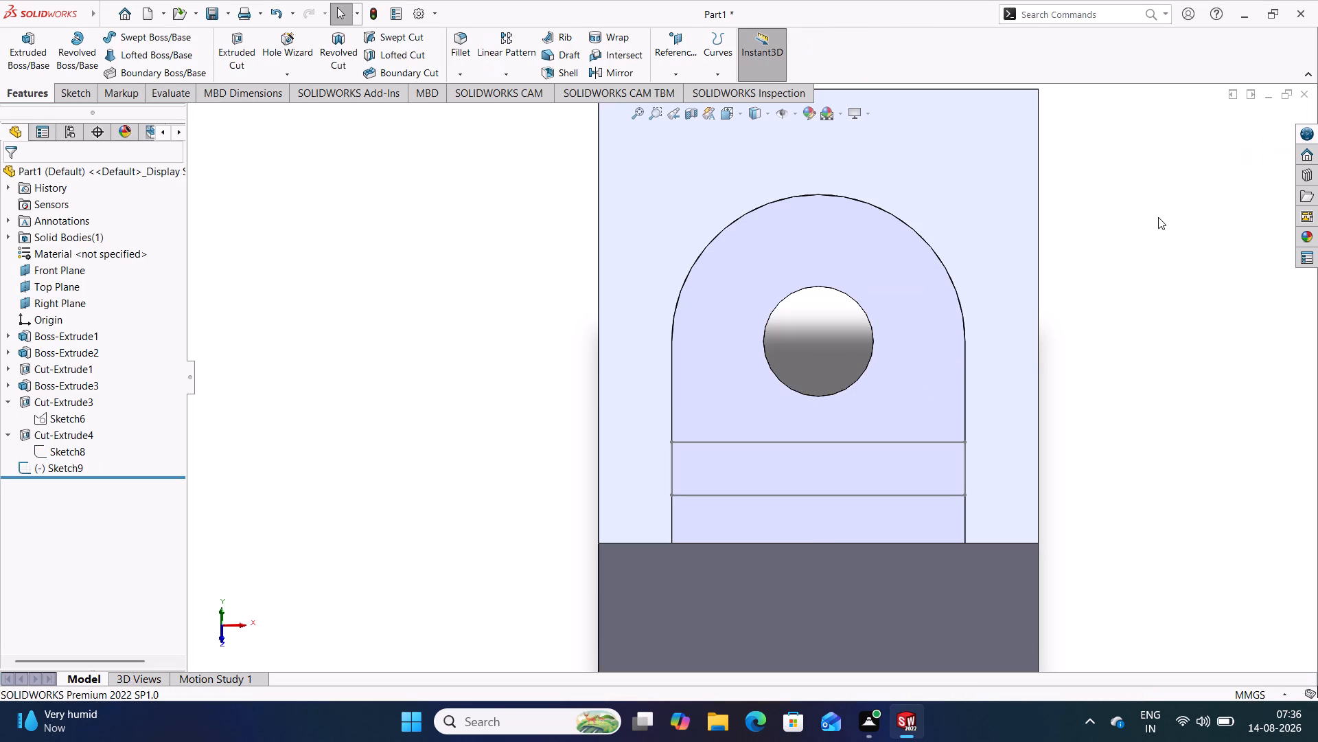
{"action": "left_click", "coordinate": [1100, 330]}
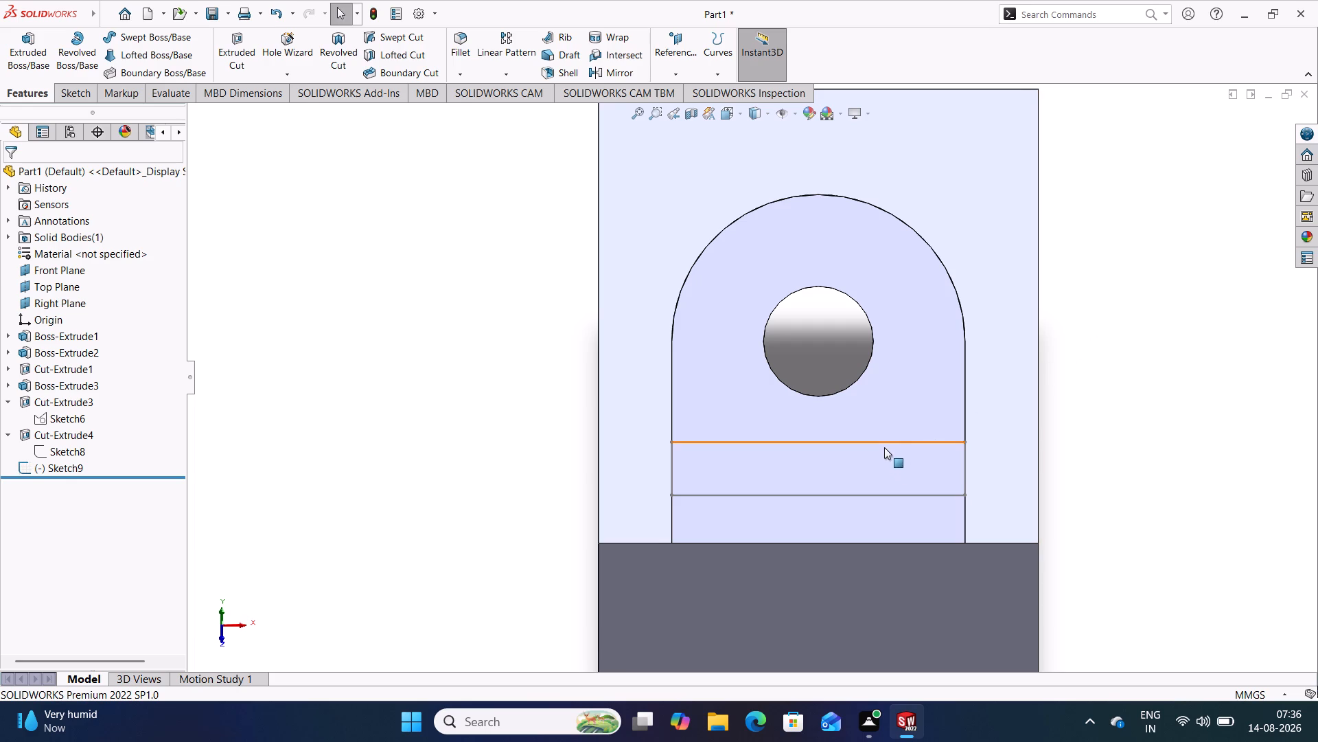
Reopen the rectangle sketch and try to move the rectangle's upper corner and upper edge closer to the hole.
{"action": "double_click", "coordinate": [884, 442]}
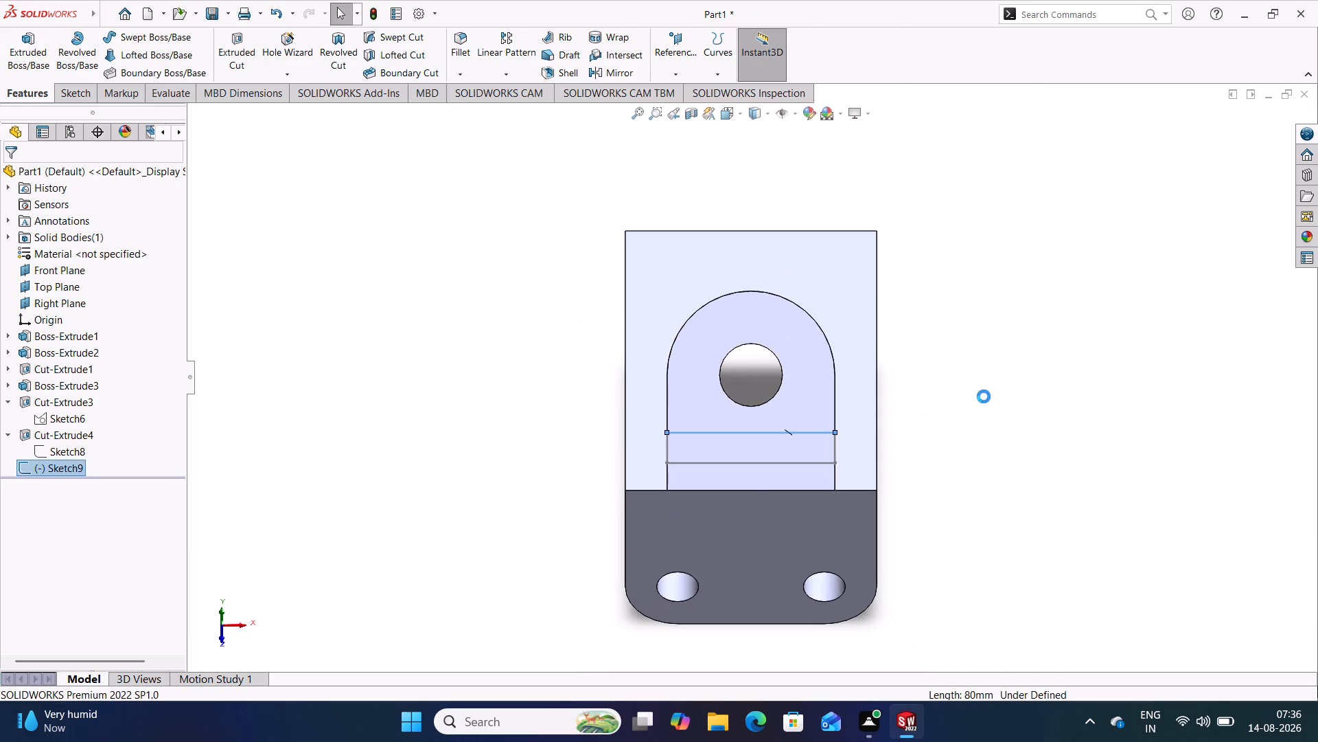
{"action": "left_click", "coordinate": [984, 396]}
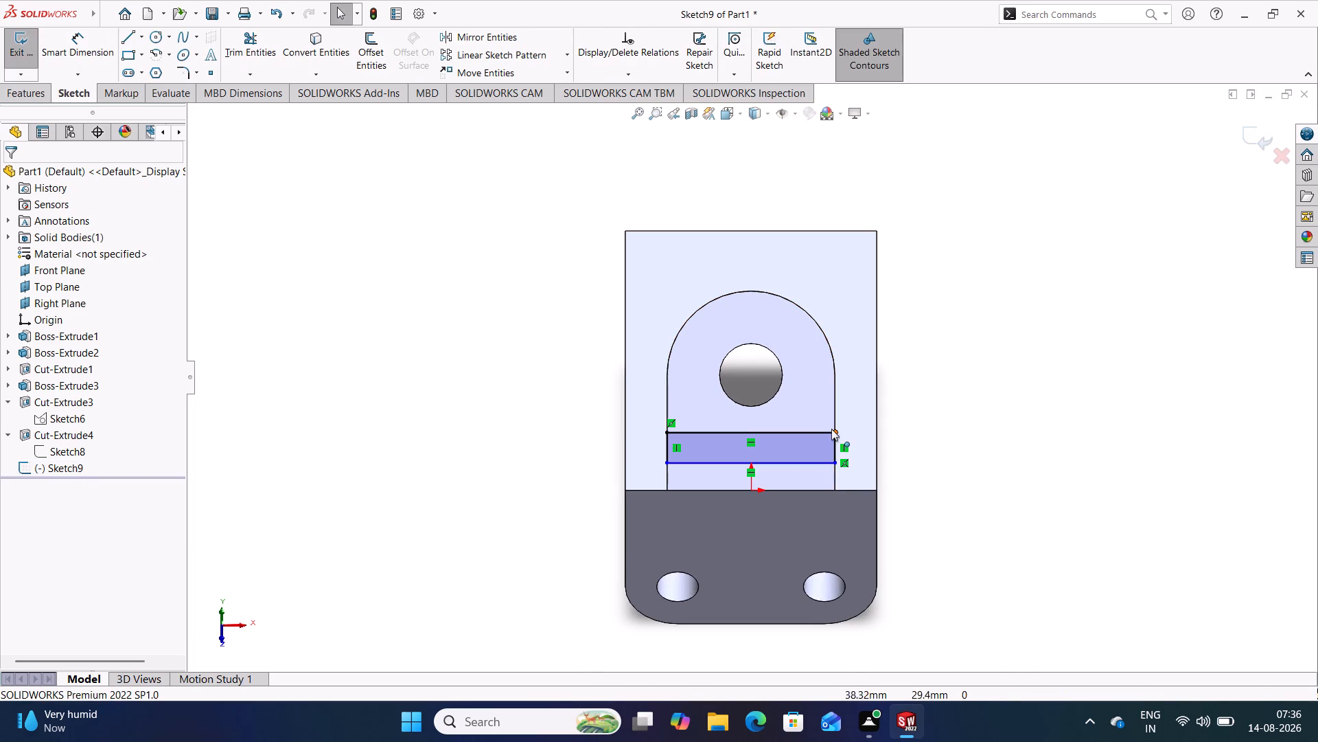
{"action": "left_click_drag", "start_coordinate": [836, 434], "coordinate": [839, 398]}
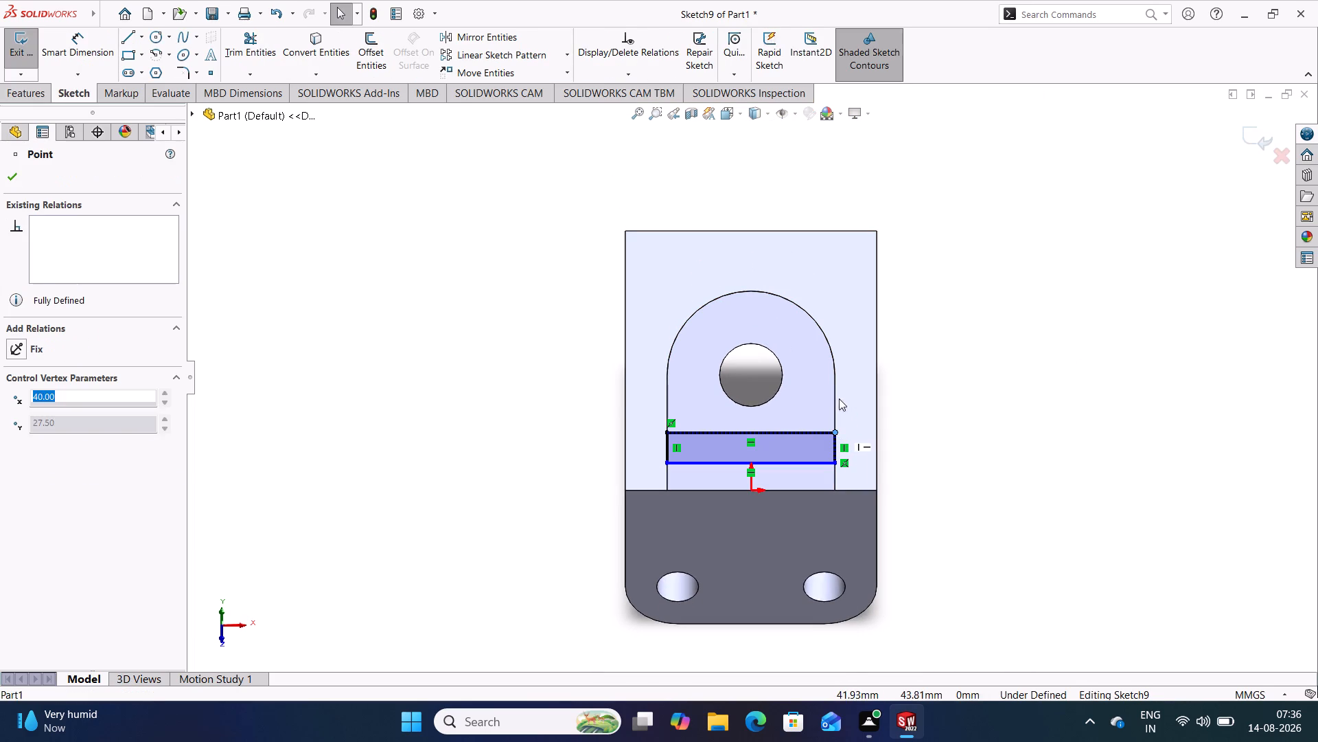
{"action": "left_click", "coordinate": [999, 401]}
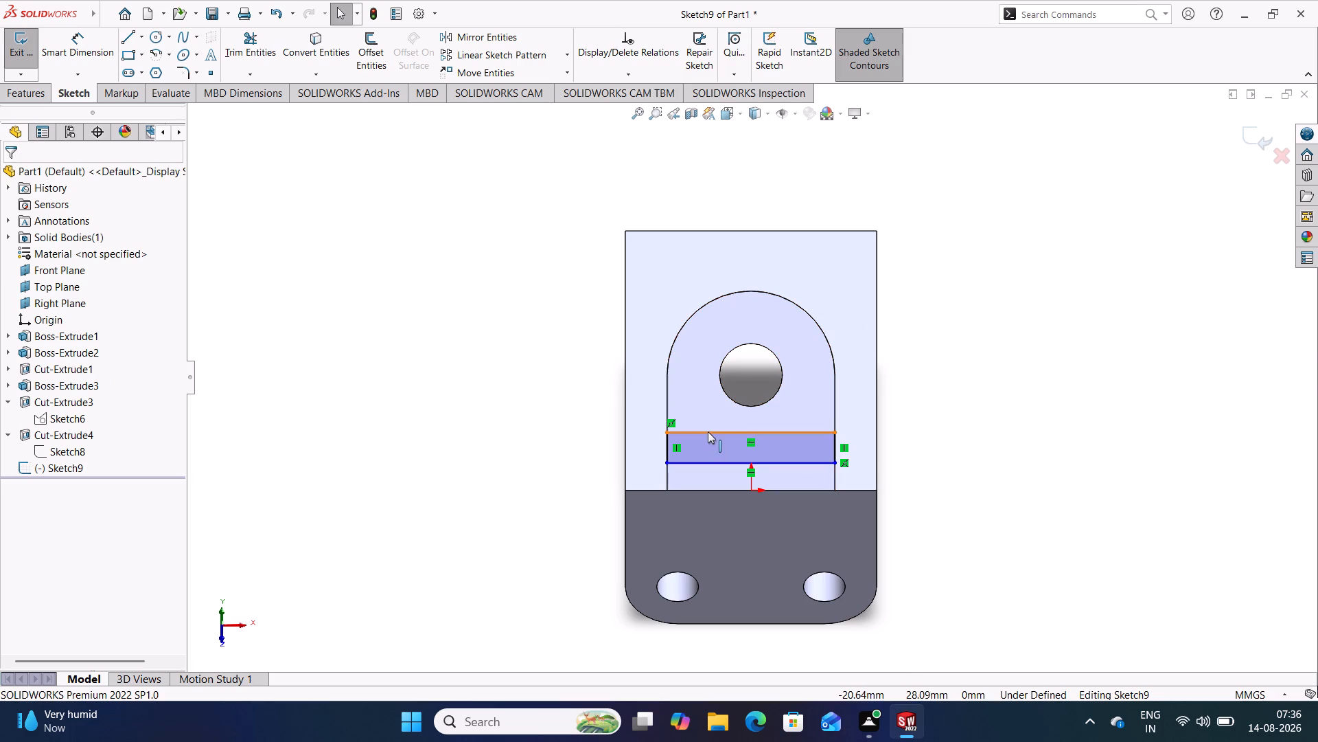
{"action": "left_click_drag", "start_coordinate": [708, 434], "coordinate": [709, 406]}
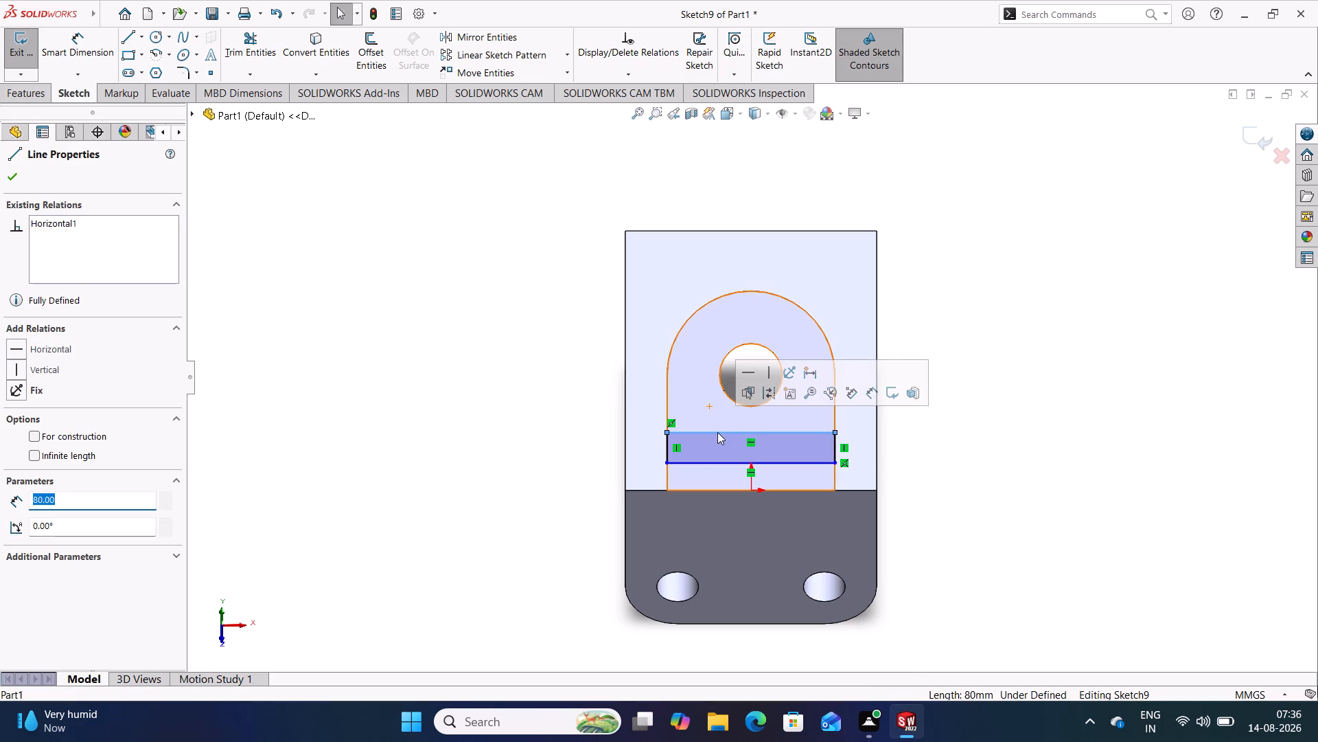
Delete all four lines of the rectangle from the sketch on the arched face.
{"action": "right_click", "coordinate": [717, 432]}
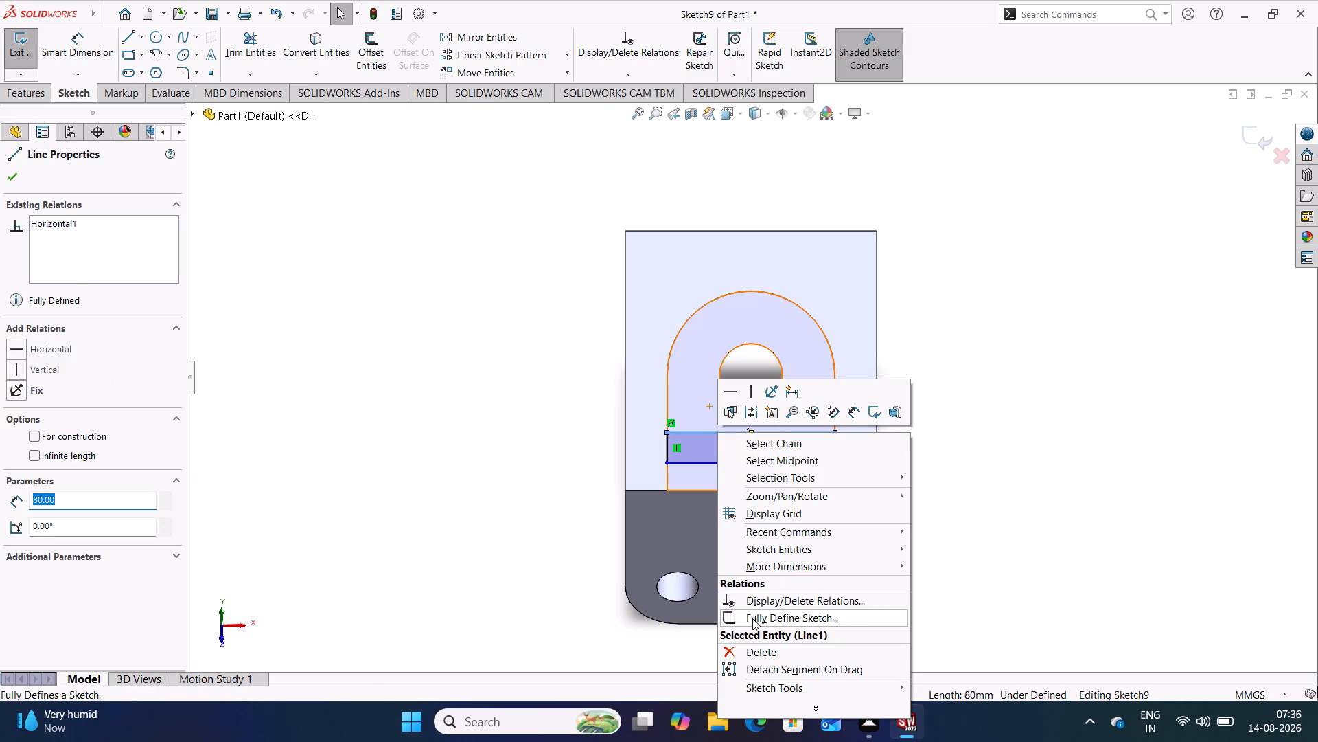
{"action": "left_click", "coordinate": [761, 652]}
{"action": "left_click", "coordinate": [984, 451]}
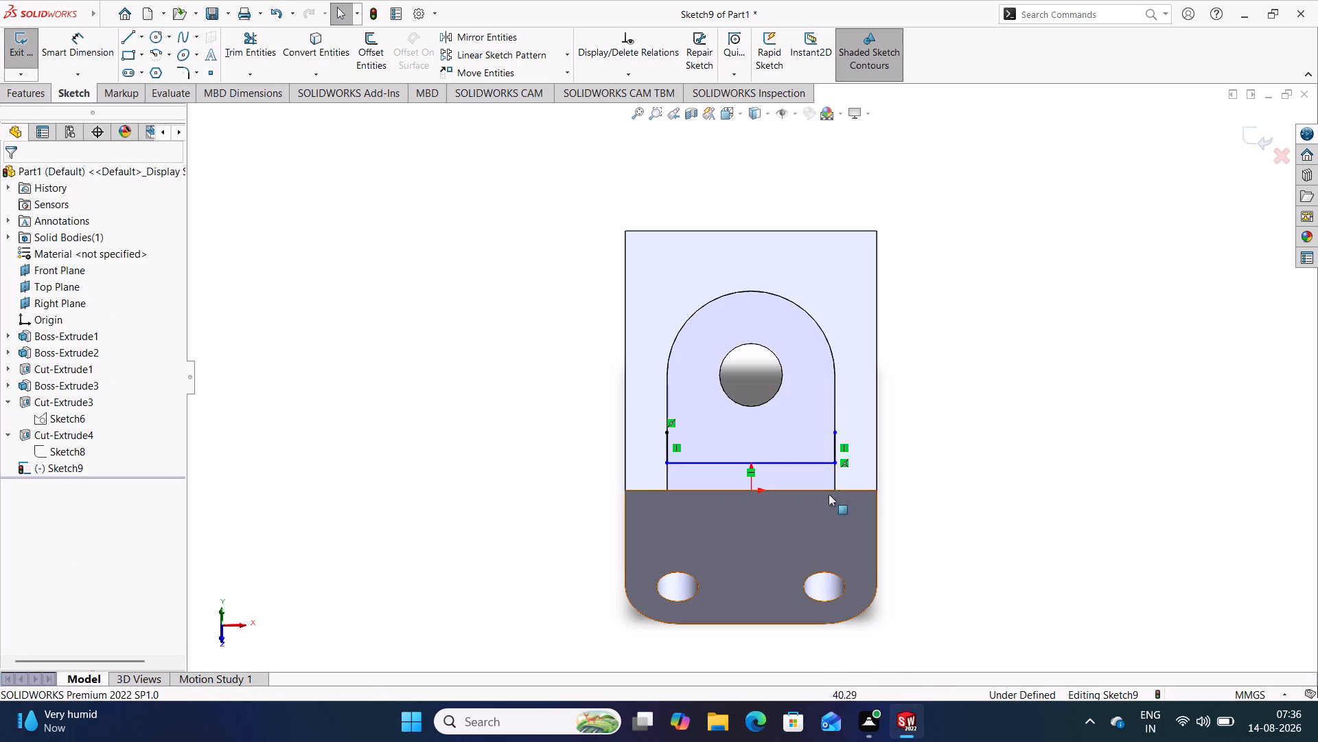
{"action": "left_click_drag", "start_coordinate": [932, 487], "coordinate": [610, 418]}
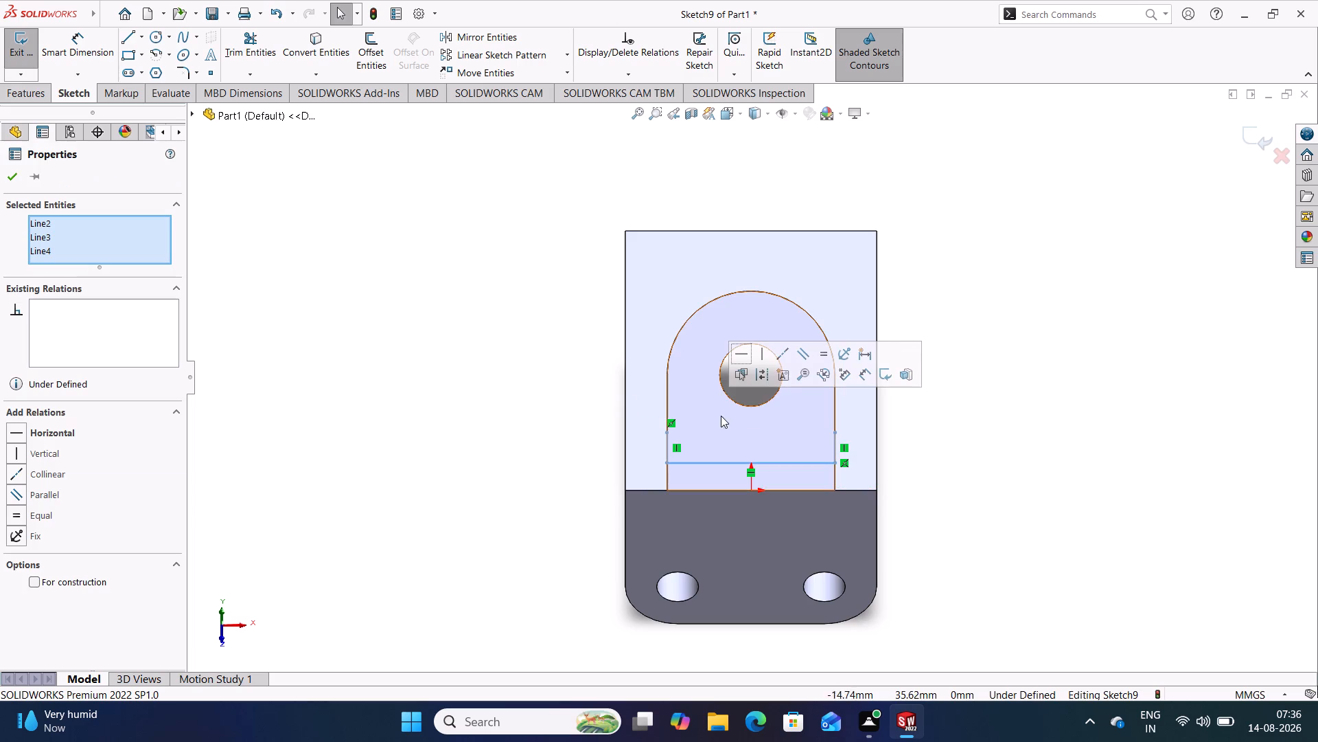
{"action": "key", "text": "Delete"}
{"action": "left_click", "coordinate": [934, 401]}
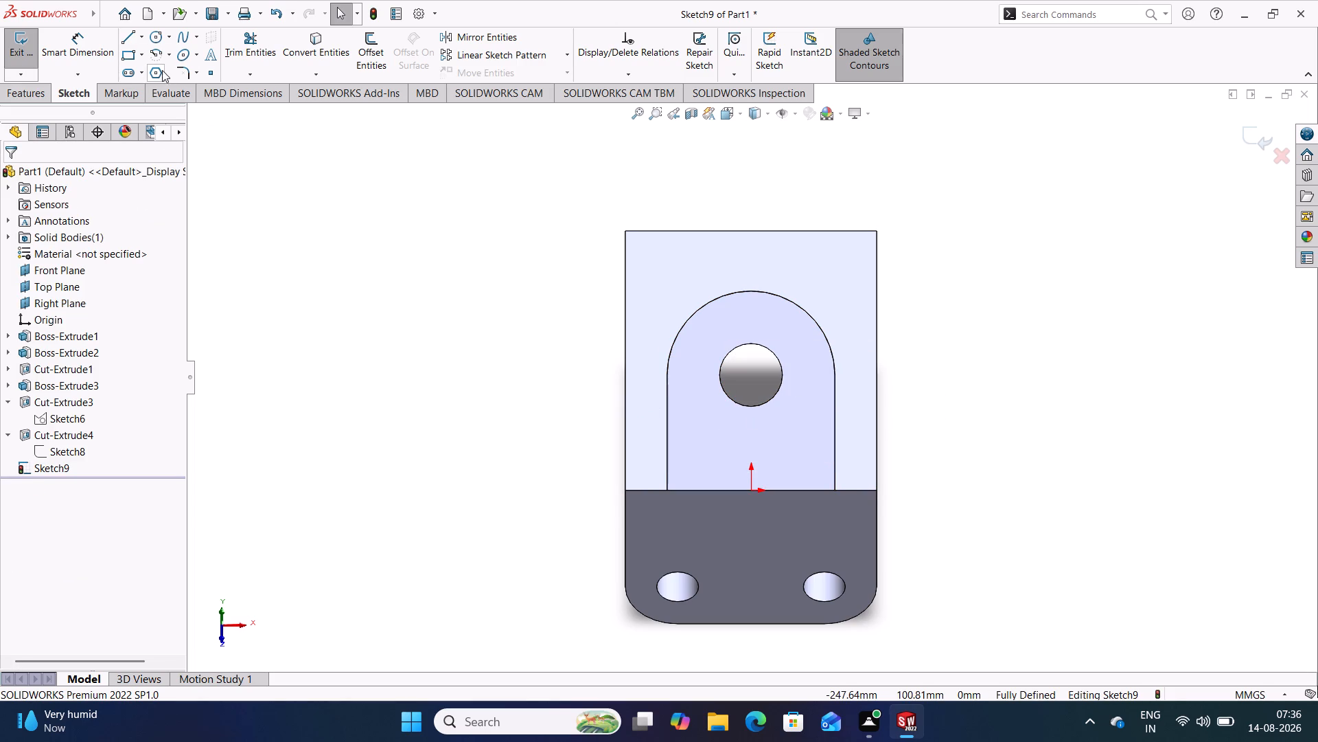
Sketch a corner rectangle across the arched face just below the hole, 80 mm wide and about 7.2 mm high.
{"action": "left_click", "coordinate": [128, 56]}
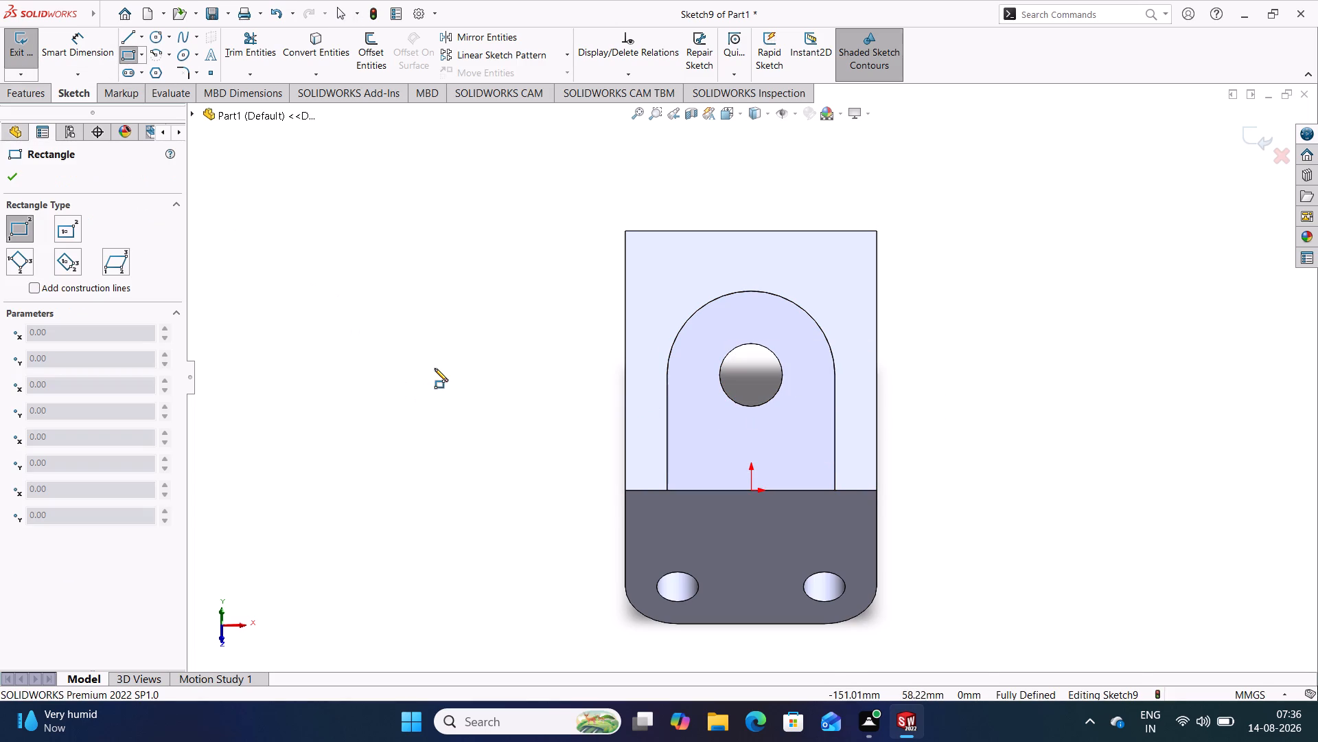
{"action": "left_click", "coordinate": [667, 428]}
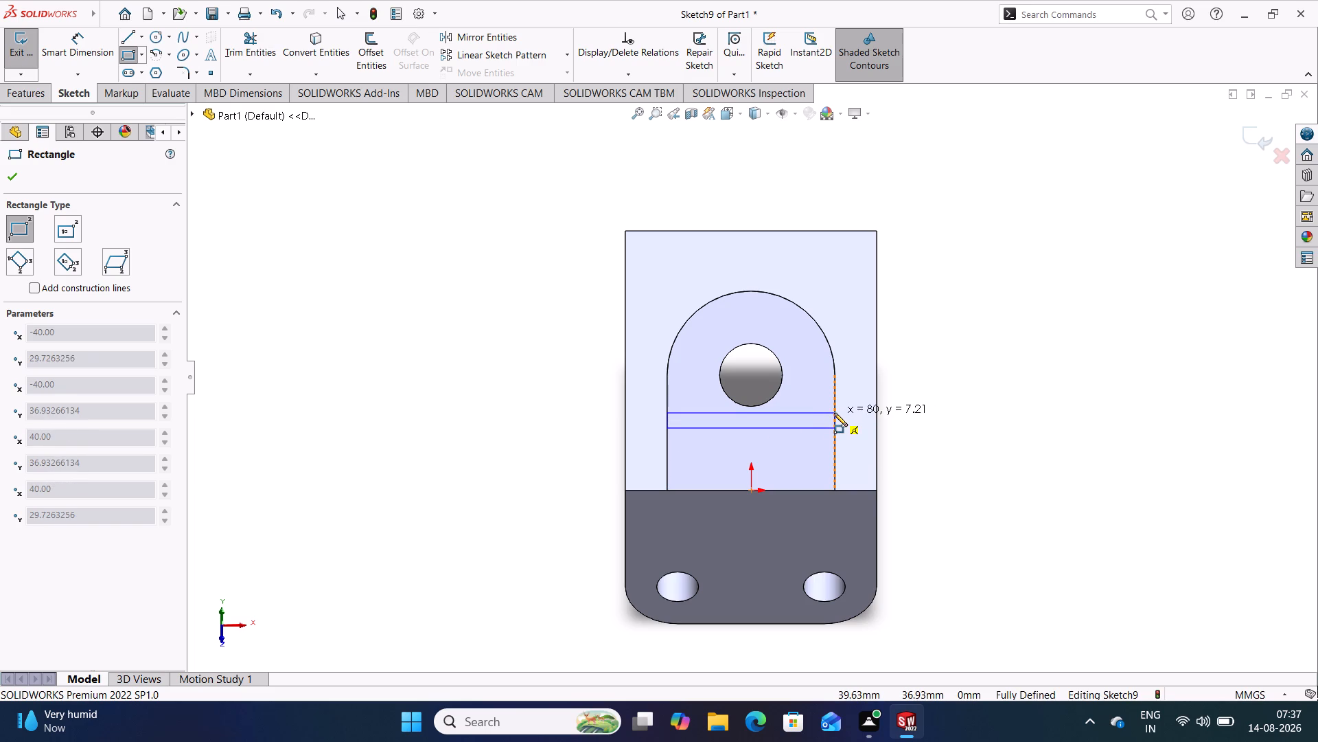
{"action": "left_click", "coordinate": [834, 413]}
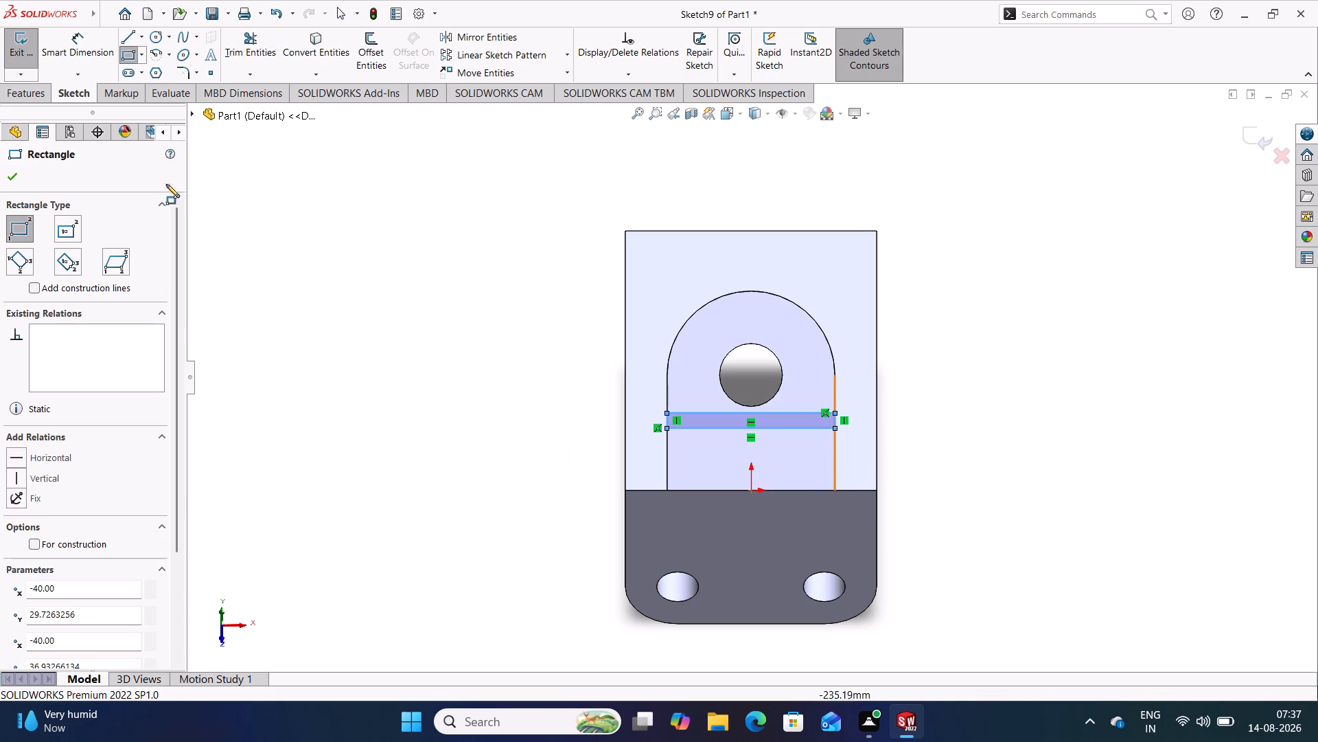
{"action": "left_click", "coordinate": [130, 57]}
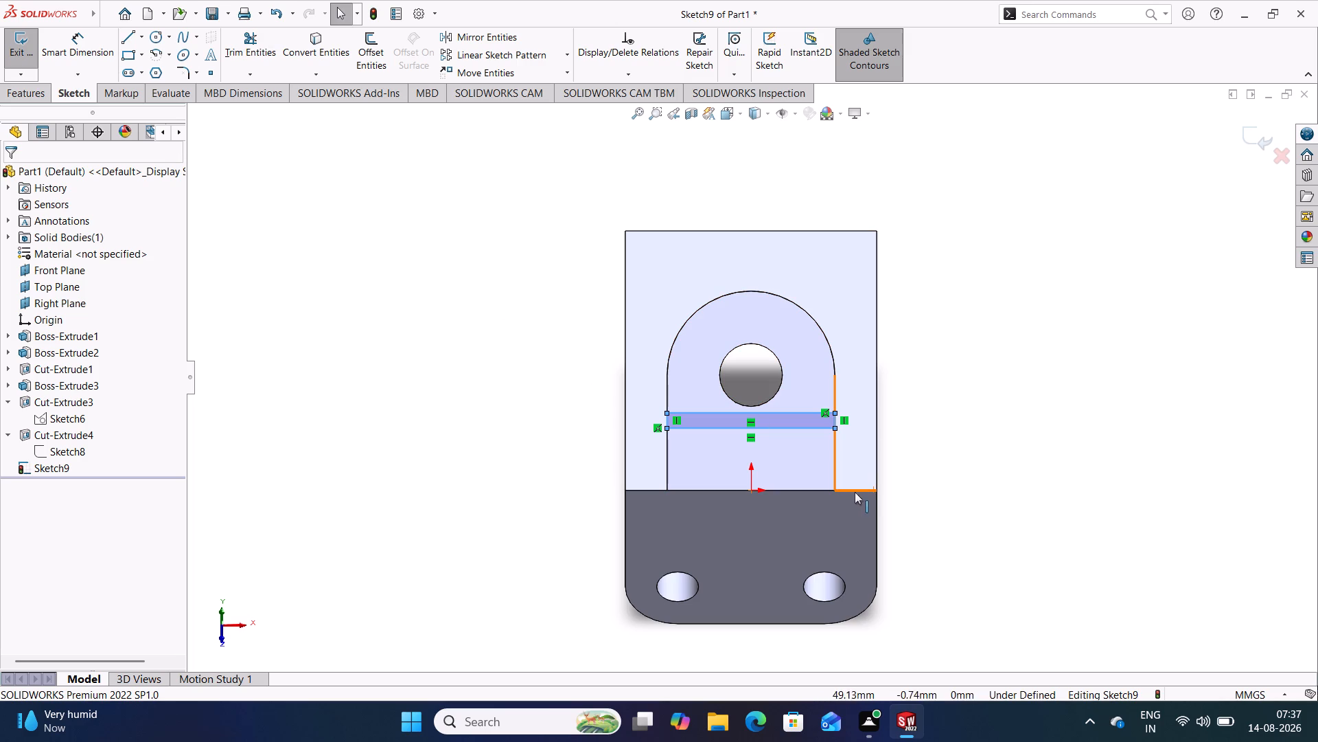
{"action": "left_click", "coordinate": [925, 495]}
Dimension the height of the rectangle on the arched face as 15 mm.
{"action": "right_click_drag", "start_coordinate": [958, 559], "coordinate": [945, 344]}
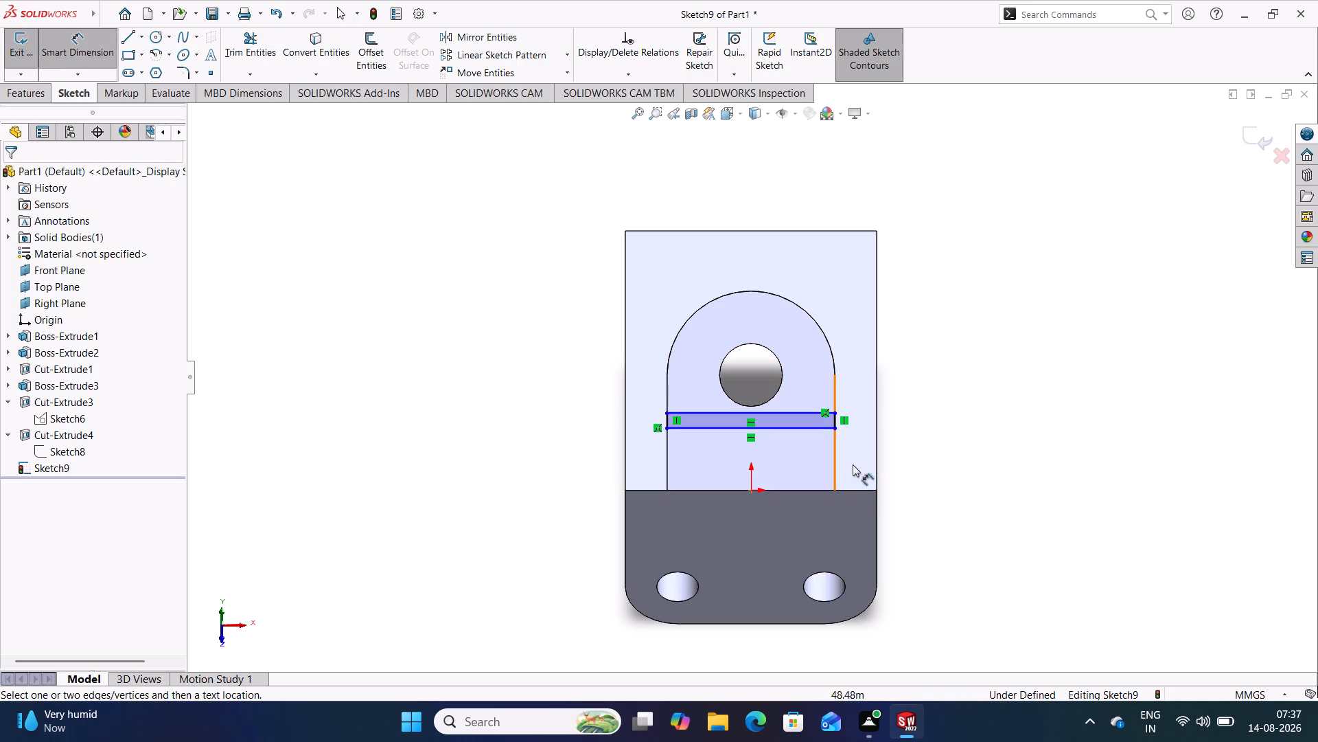
{"action": "left_click", "coordinate": [836, 419]}
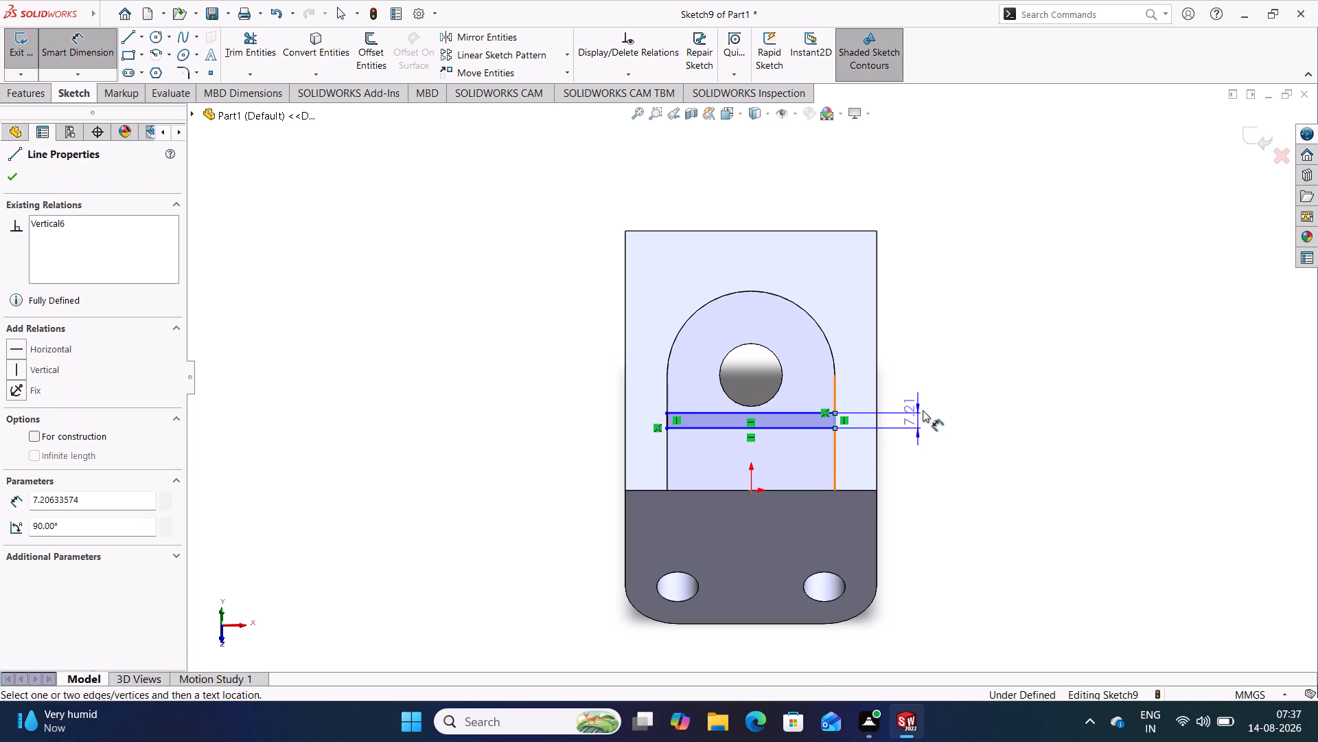
{"action": "left_click", "coordinate": [925, 458]}
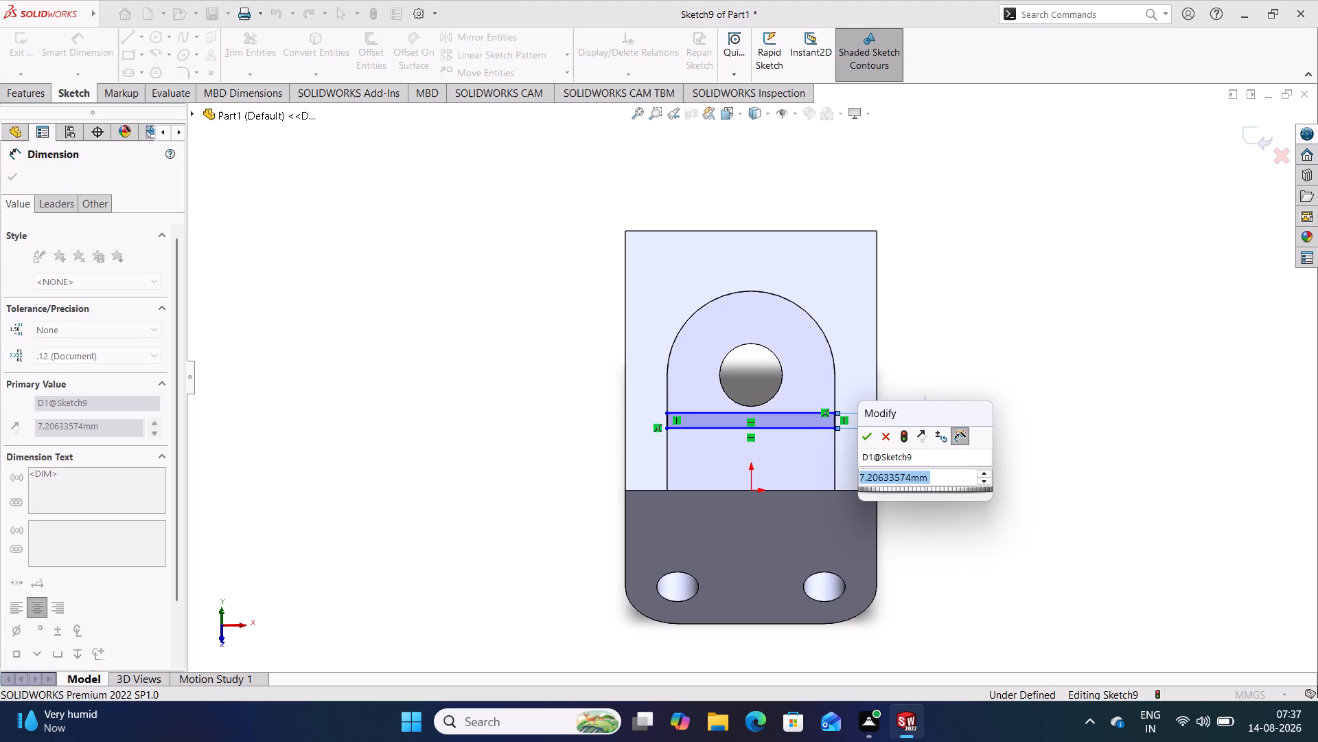
{"action": "type", "text": "15"}
{"action": "key", "text": "Return"}
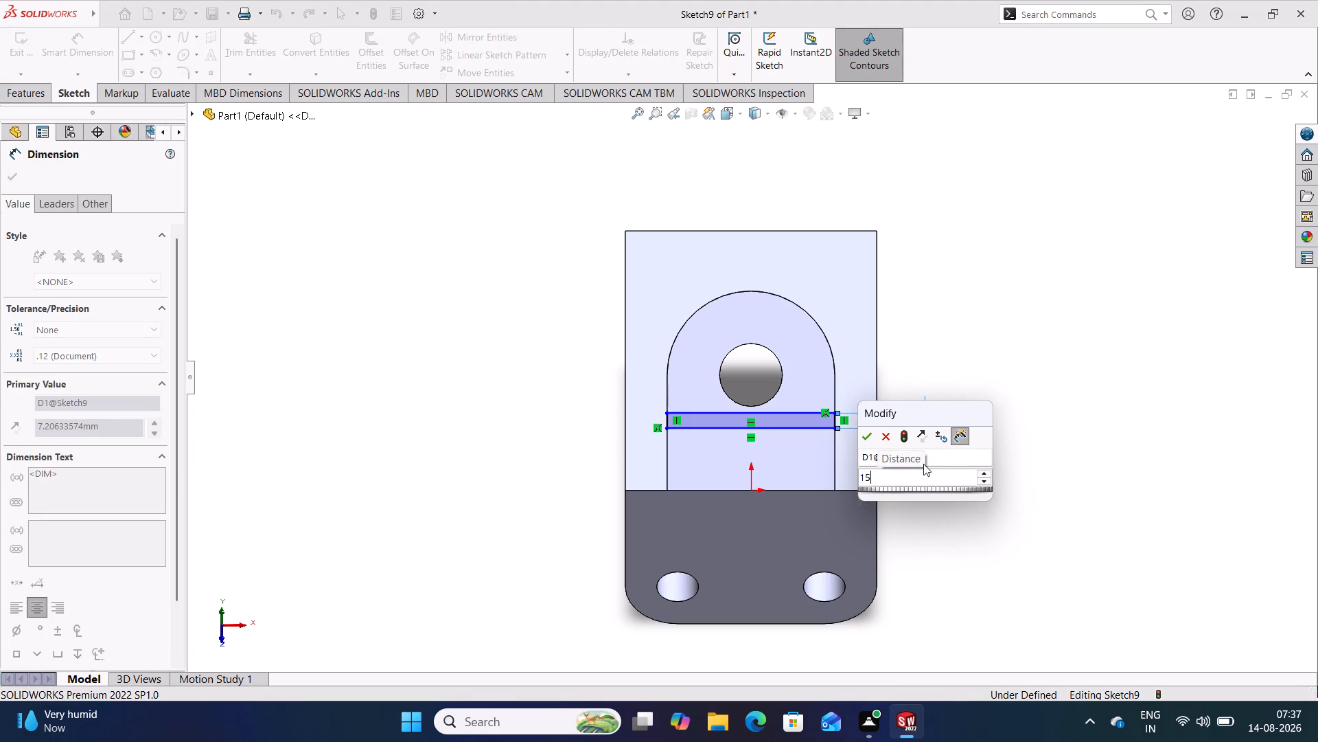
{"action": "left_click", "coordinate": [940, 583]}
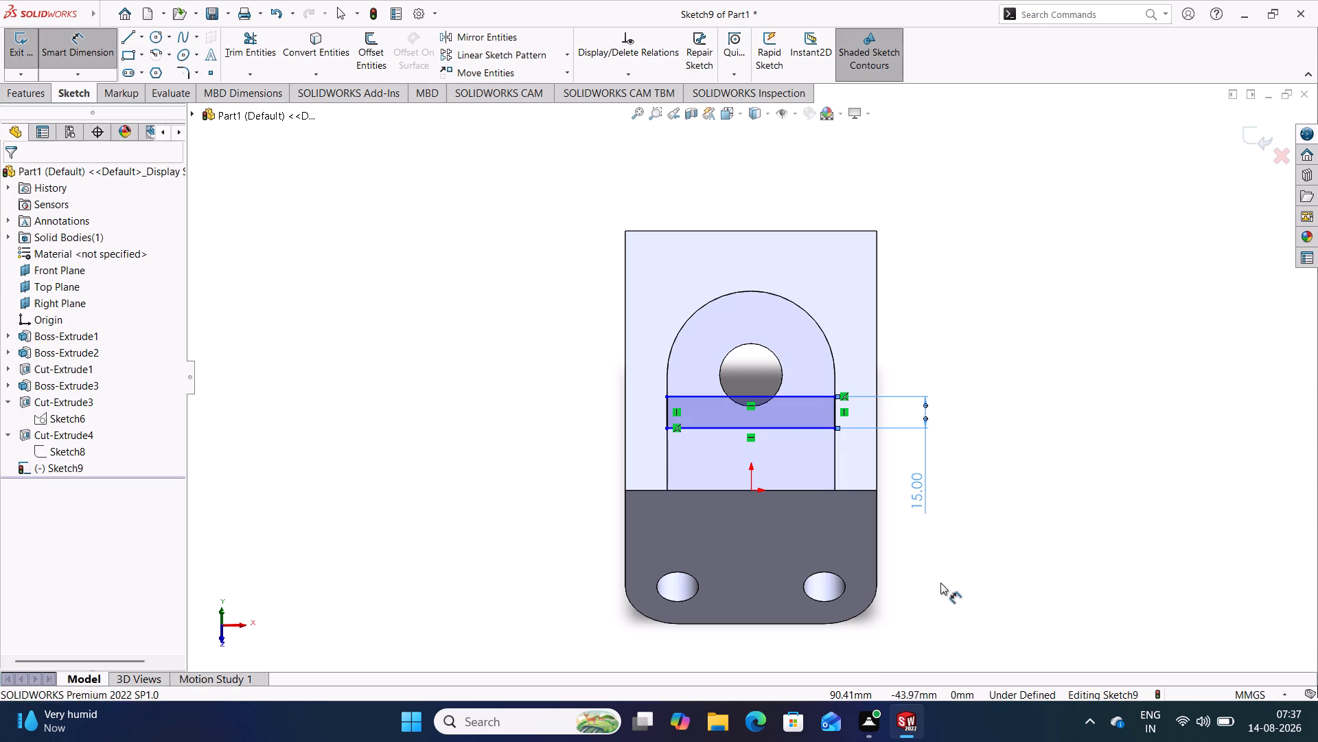
Dimension the vertical distance from the flange's bottom edge to the rectangle's lower corner.
{"action": "left_click", "coordinate": [837, 489]}
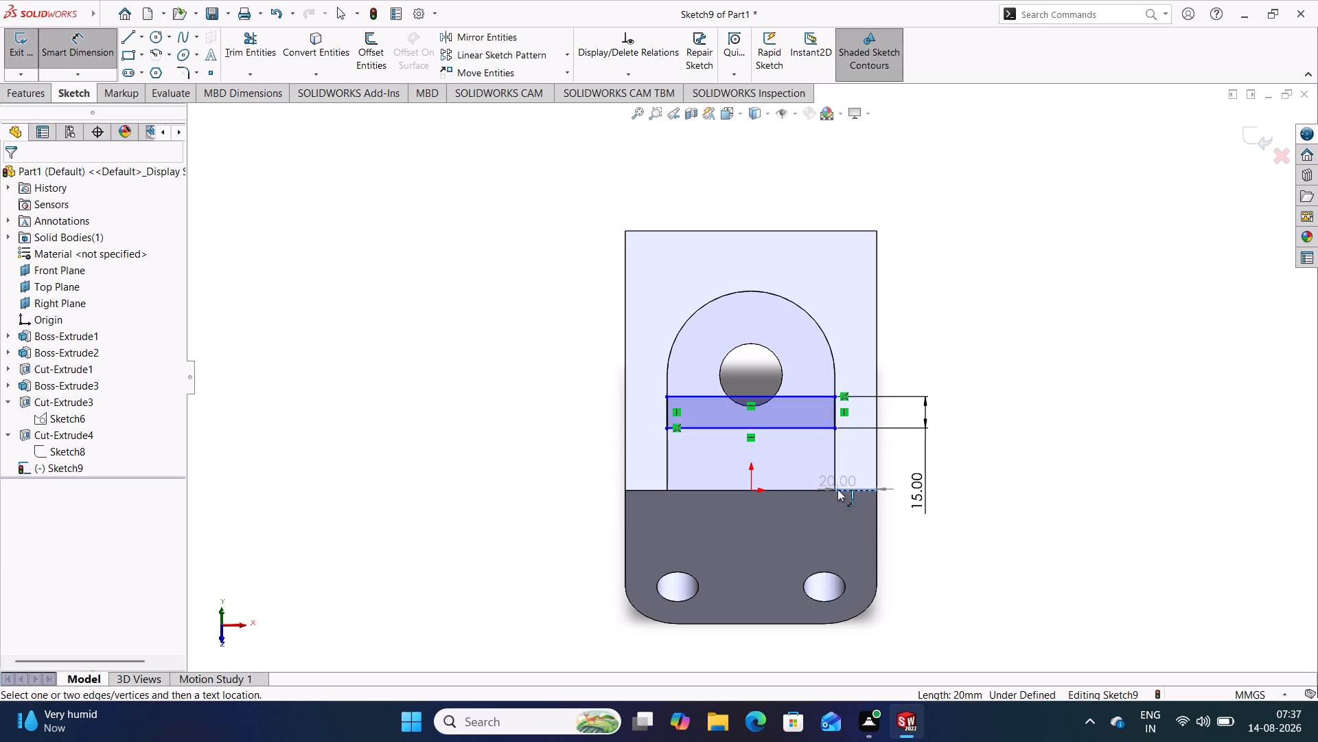
{"action": "left_click", "coordinate": [837, 429]}
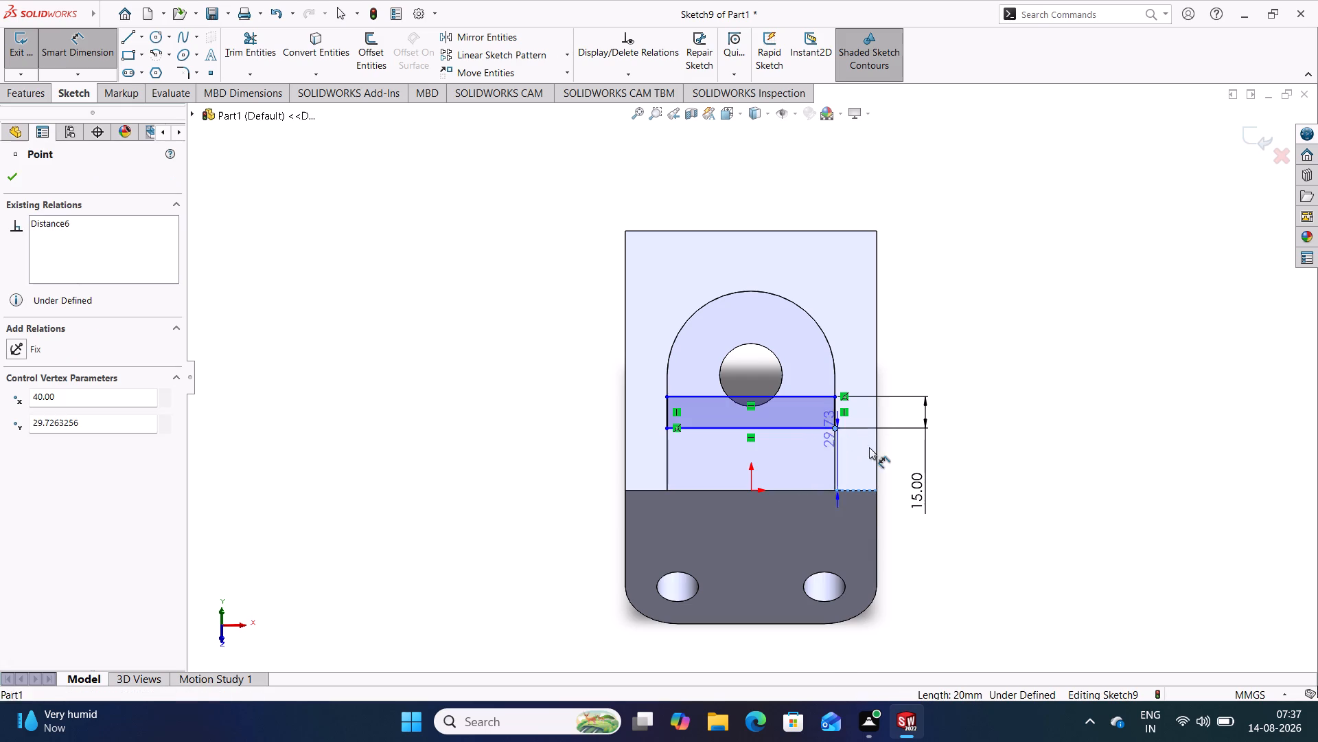
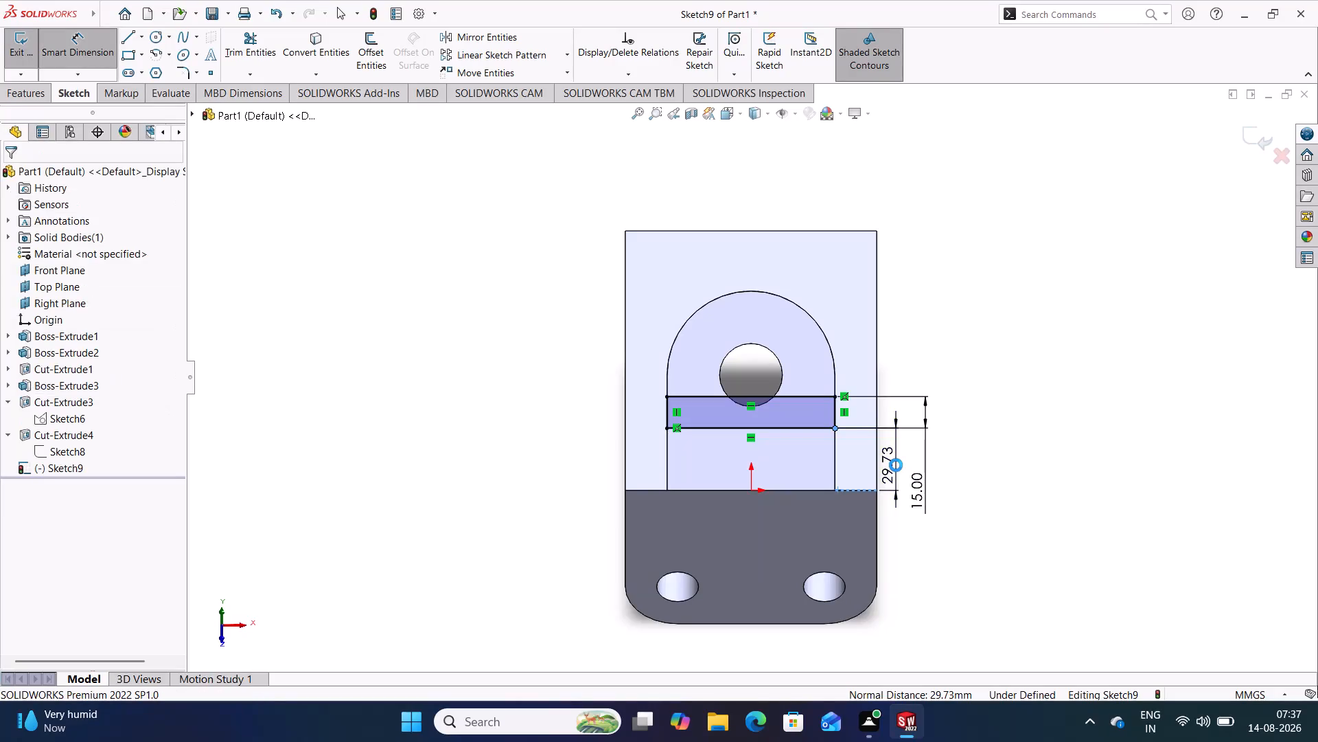
Set the rectangle's vertical distance from the flange edge to 20 mm and close the sketch.
{"action": "type", "text": "20"}
{"action": "key", "text": "Return"}
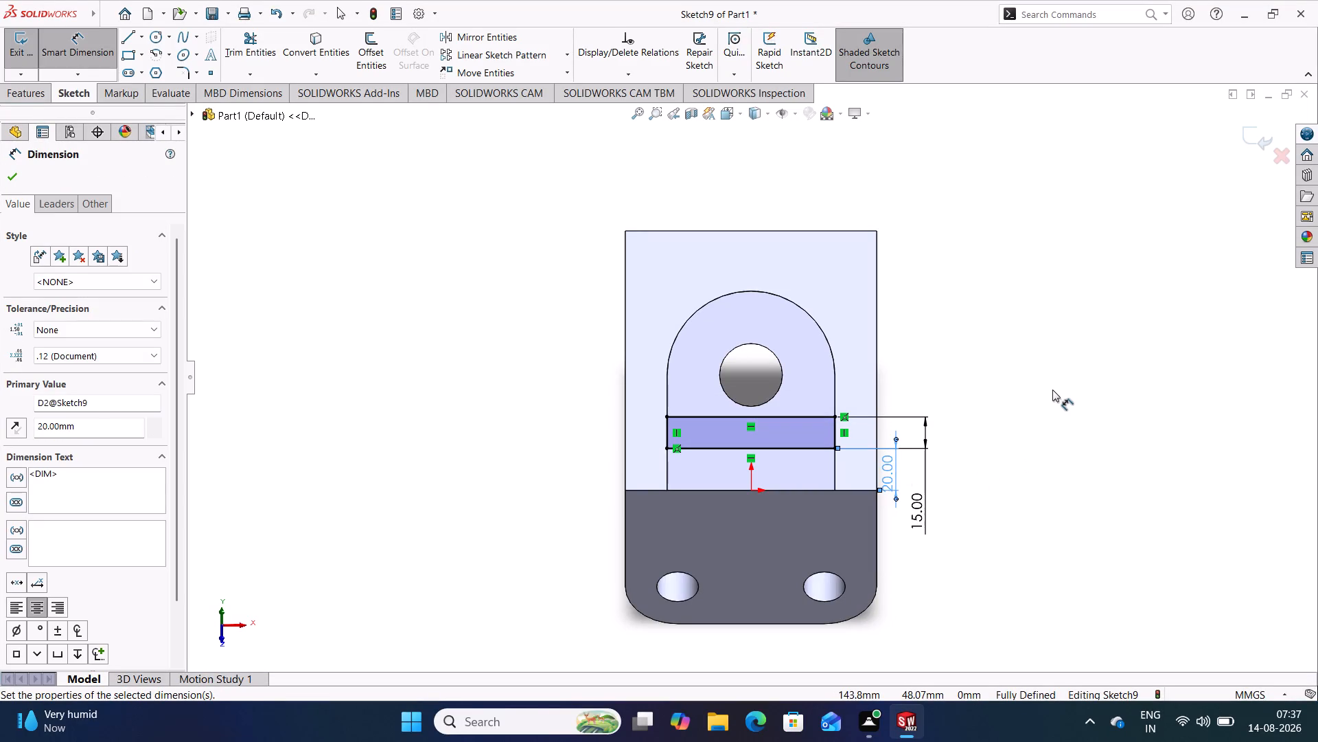
{"action": "left_click", "coordinate": [1052, 390]}
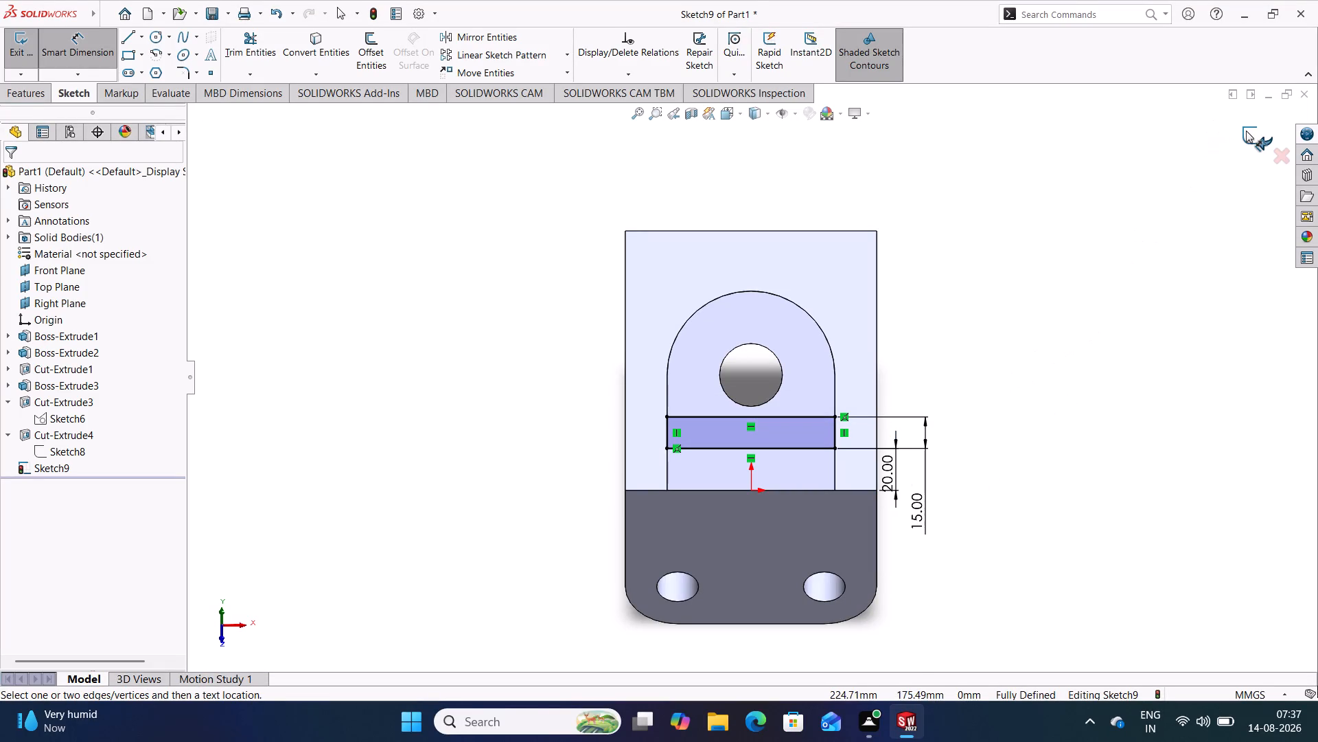
{"action": "left_click", "coordinate": [1246, 131]}
Cut-extrude the rectangle on the arched sloped face to a blind depth of 15 mm.
{"action": "key", "text": "ctrl+7"}
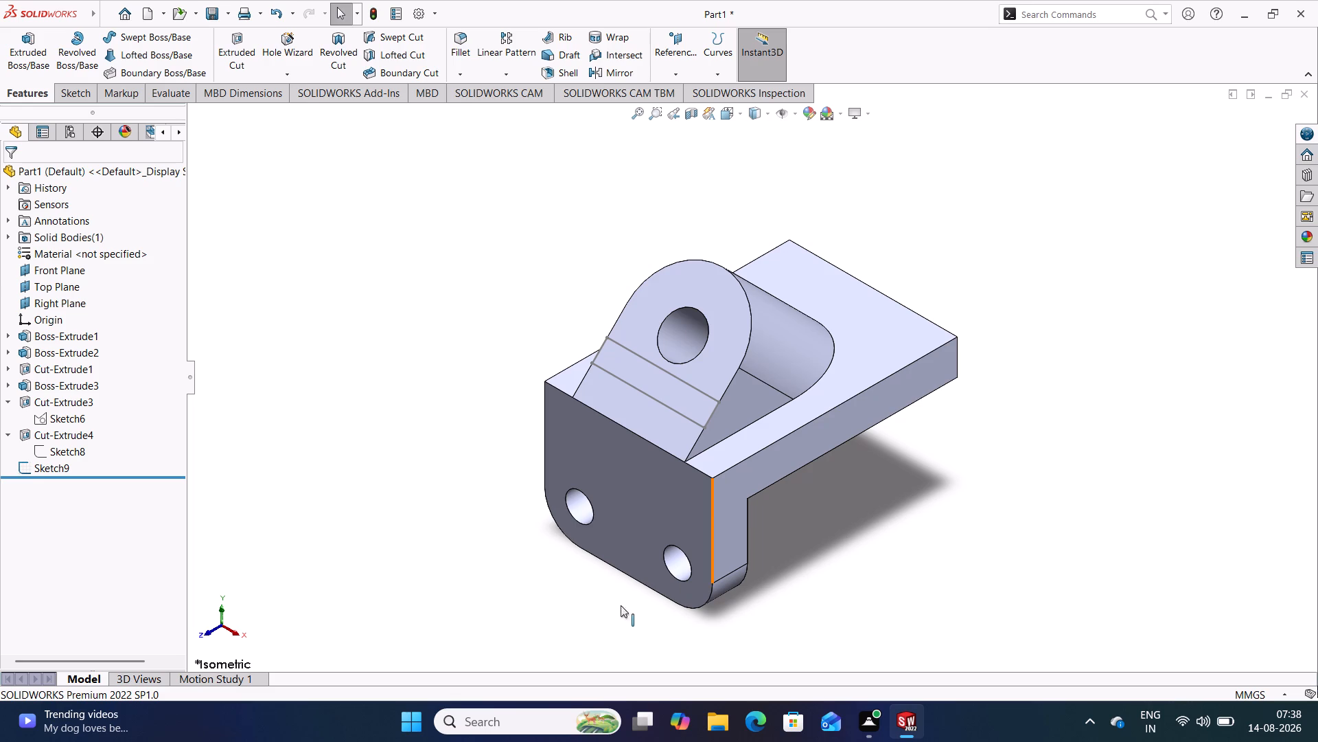
{"action": "double_click", "coordinate": [47, 466]}
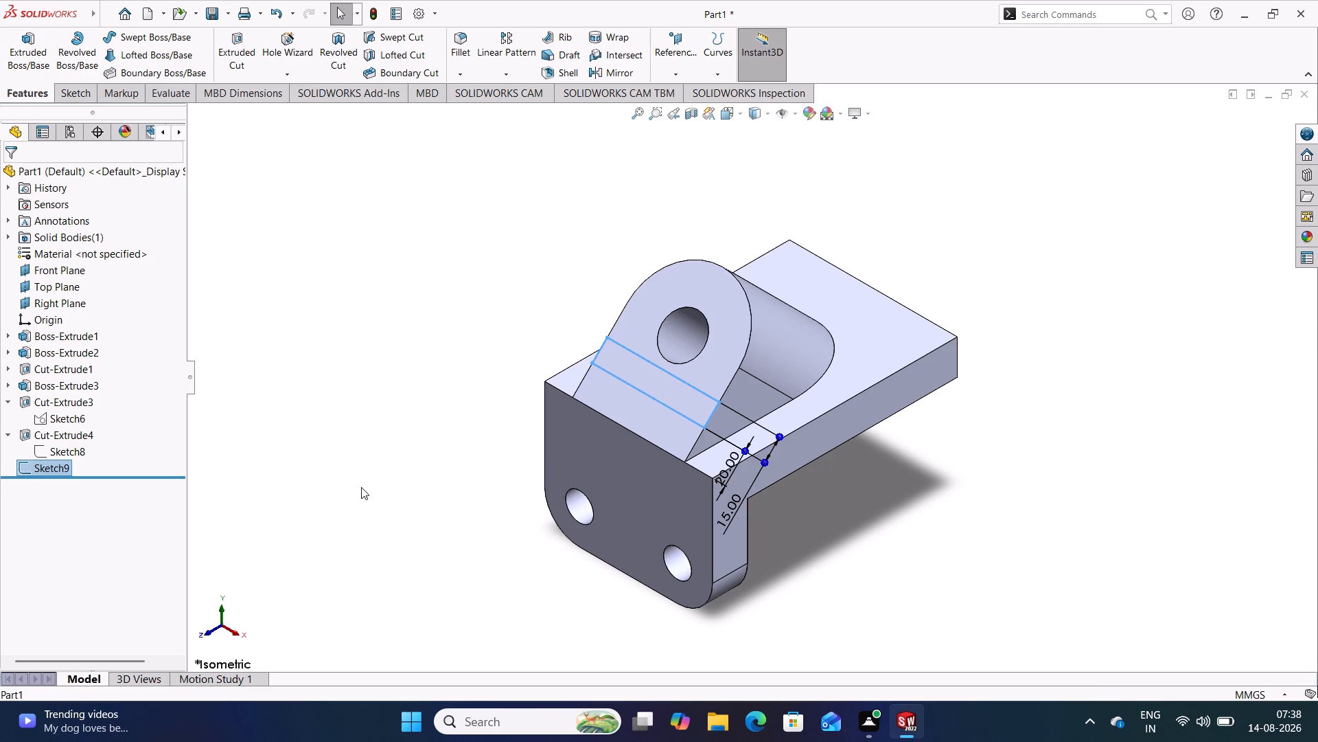
{"action": "middle_click_drag", "start_coordinate": [360, 488], "coordinate": [391, 484]}
{"action": "left_click", "coordinate": [348, 473]}
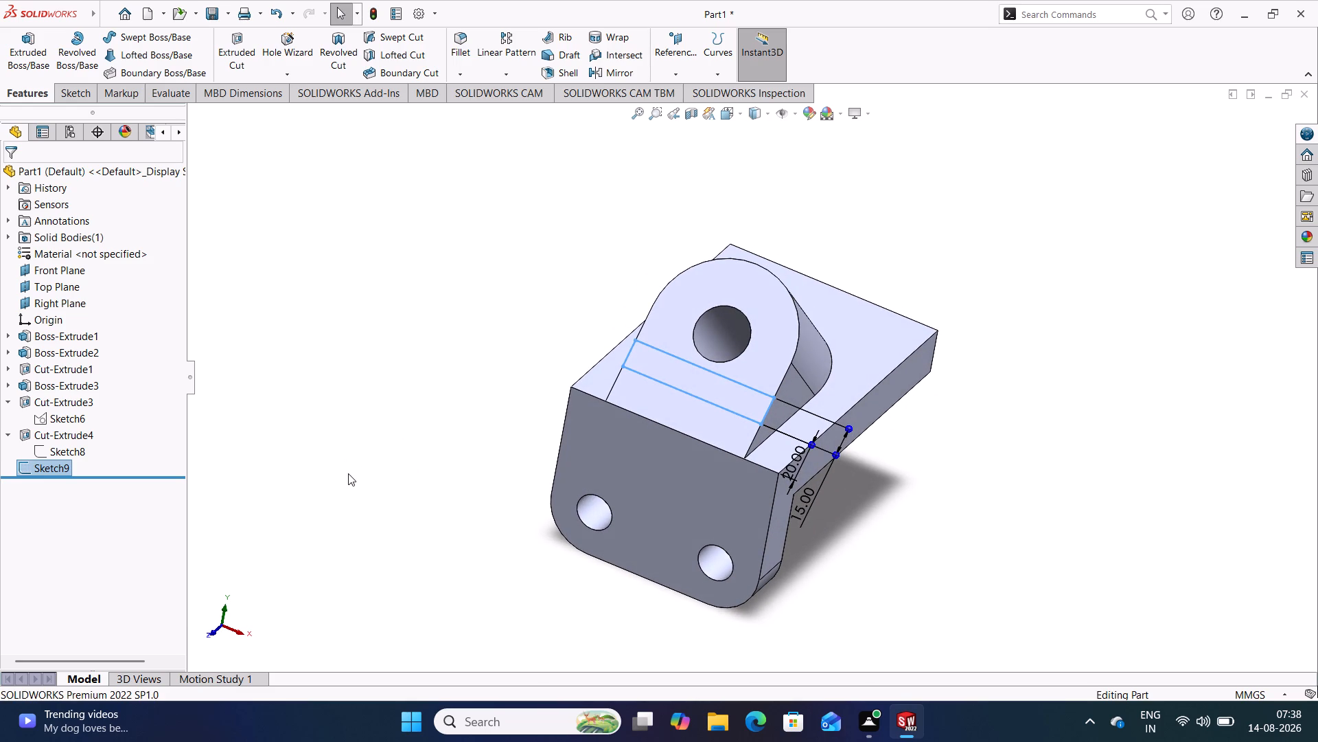
{"action": "left_click", "coordinate": [253, 43]}
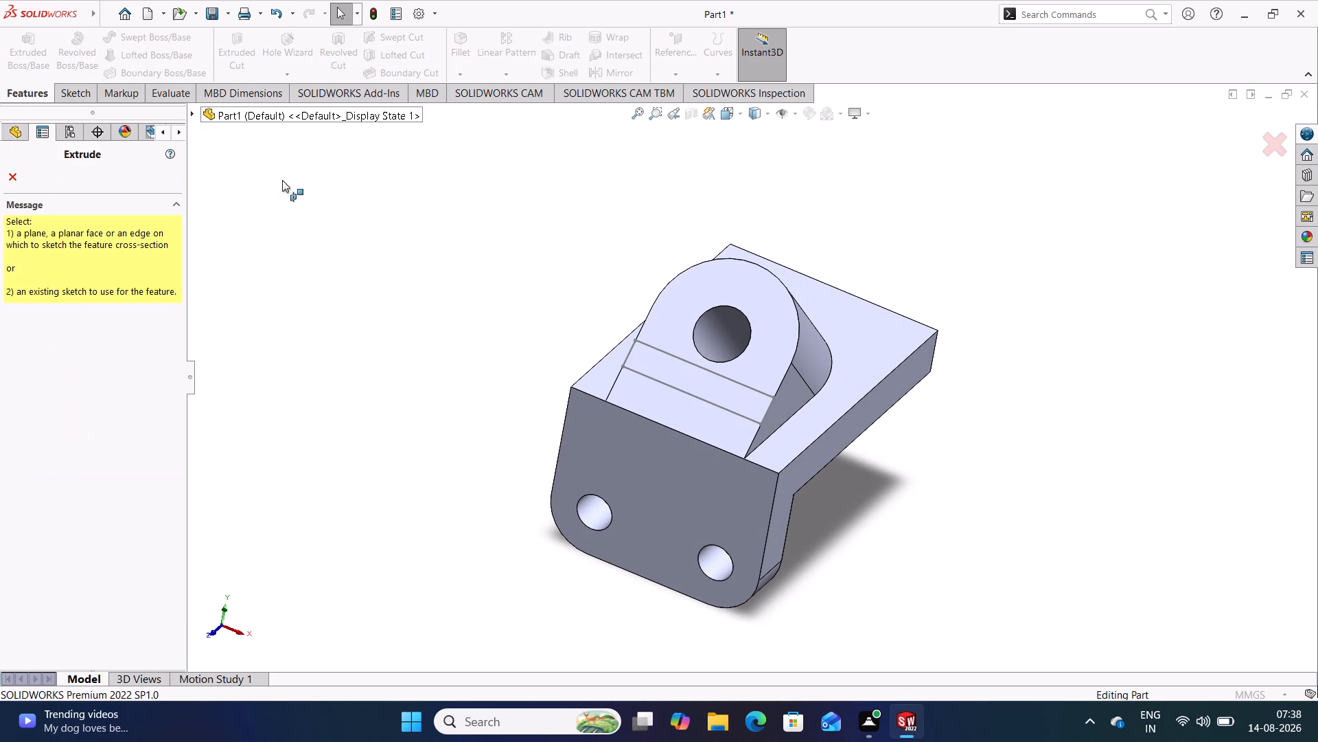
{"action": "left_click", "coordinate": [721, 412]}
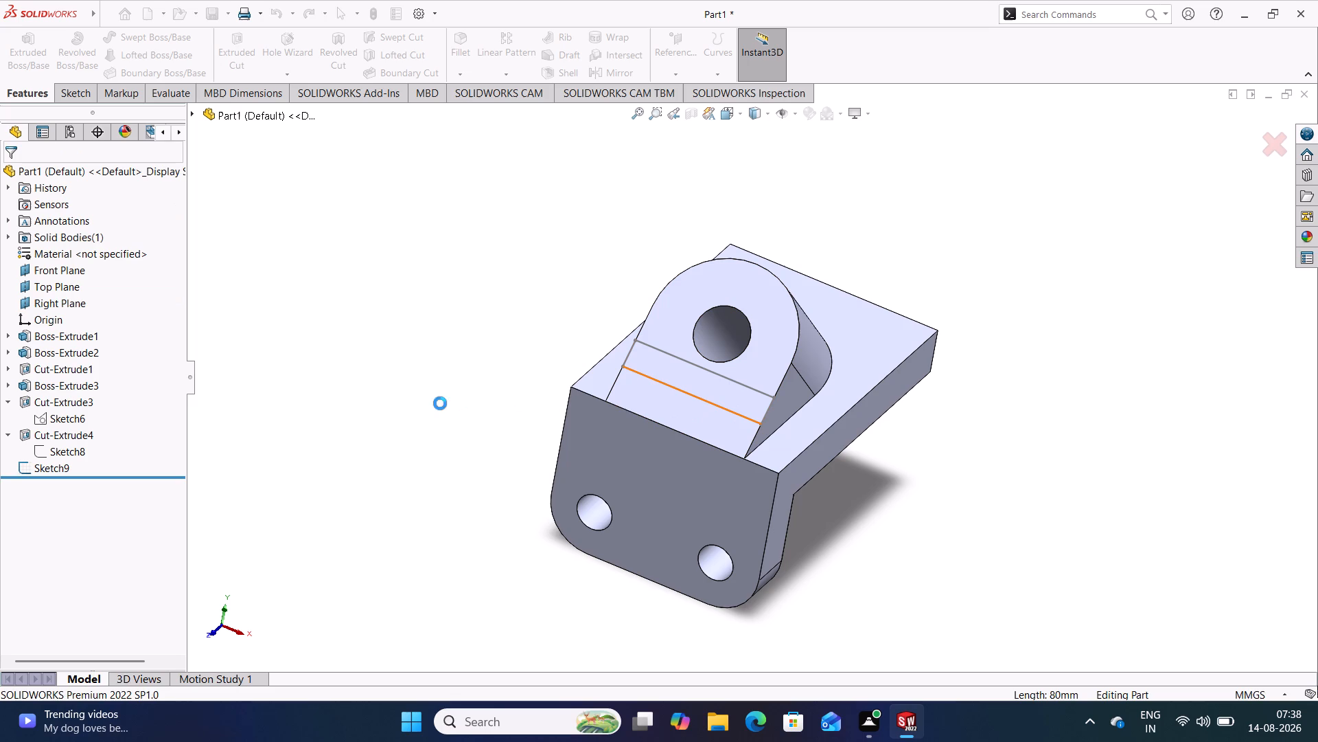
{"action": "middle_click_drag", "start_coordinate": [383, 472], "coordinate": [311, 403]}
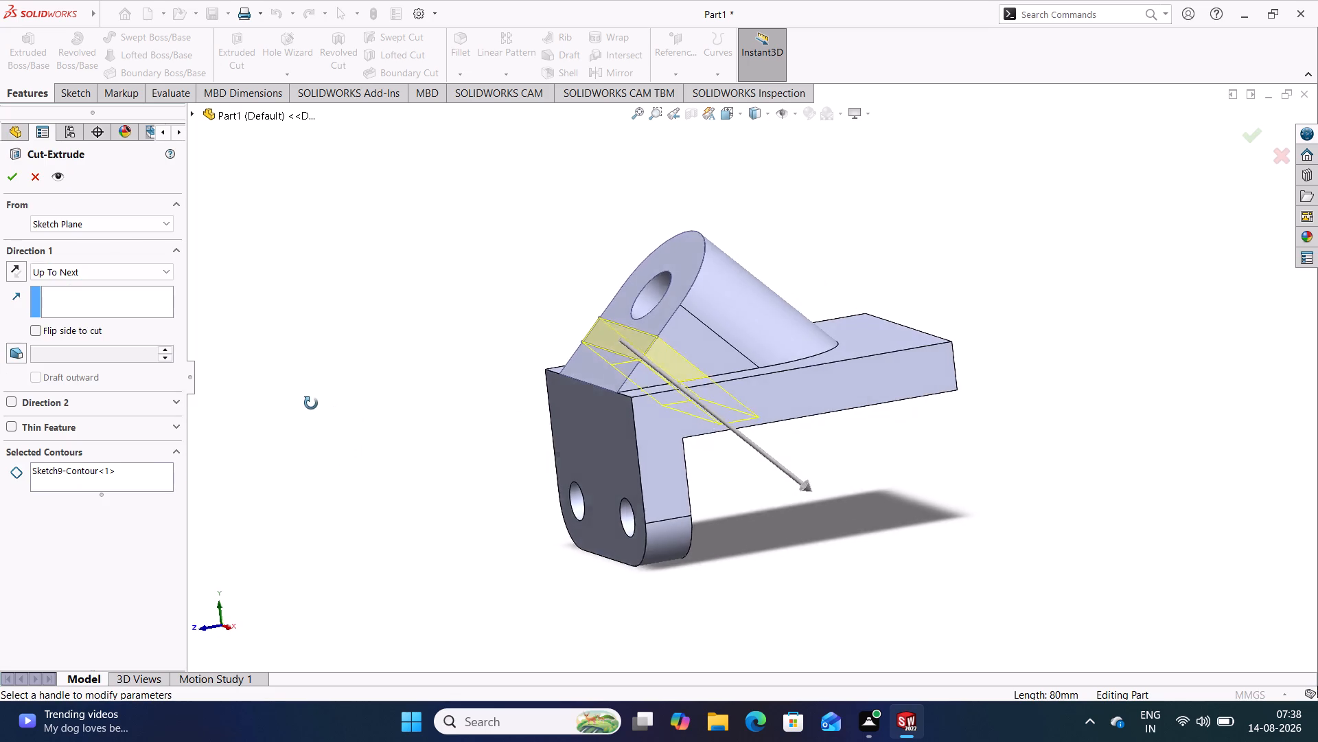
{"action": "middle_click_drag", "start_coordinate": [311, 403], "coordinate": [314, 427]}
{"action": "left_click", "coordinate": [91, 272]}
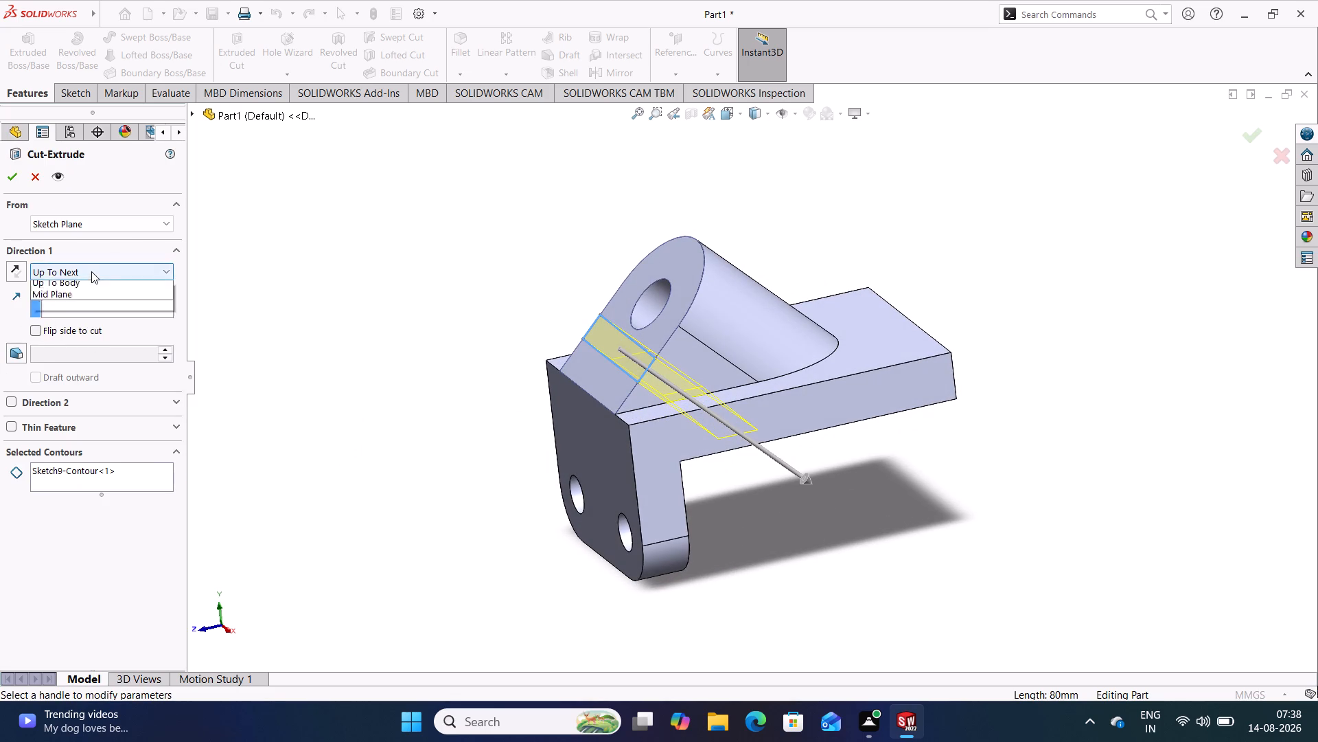
{"action": "left_click", "coordinate": [76, 289]}
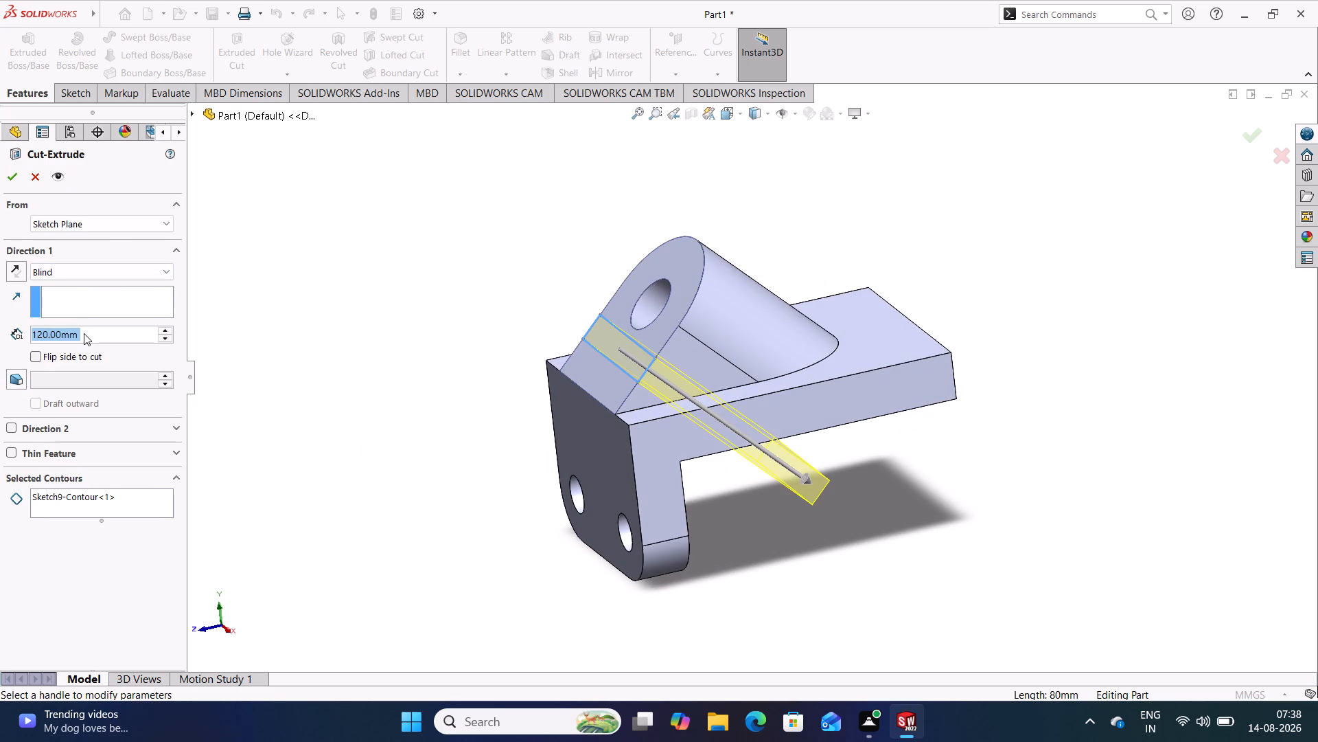
{"action": "type", "text": "15"}
{"action": "left_click", "coordinate": [351, 251]}
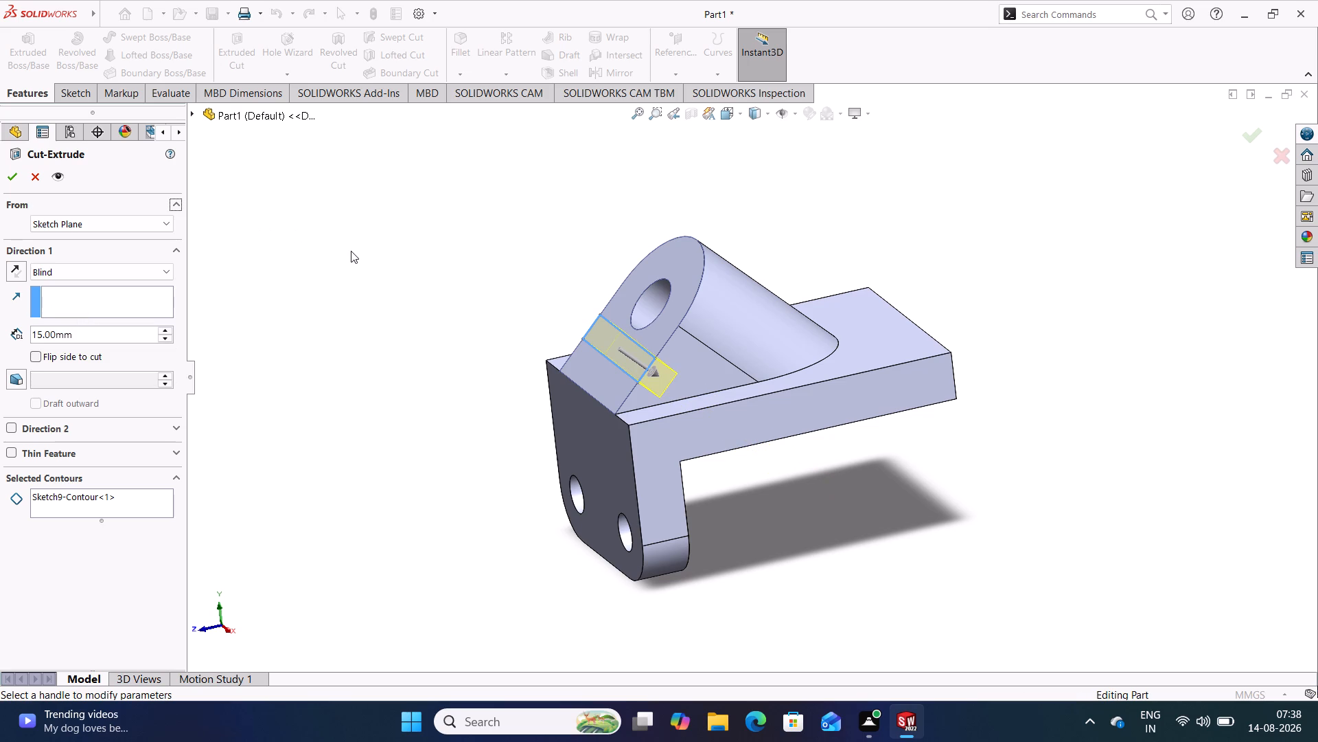
{"action": "middle_click_drag", "start_coordinate": [369, 370], "coordinate": [329, 331]}
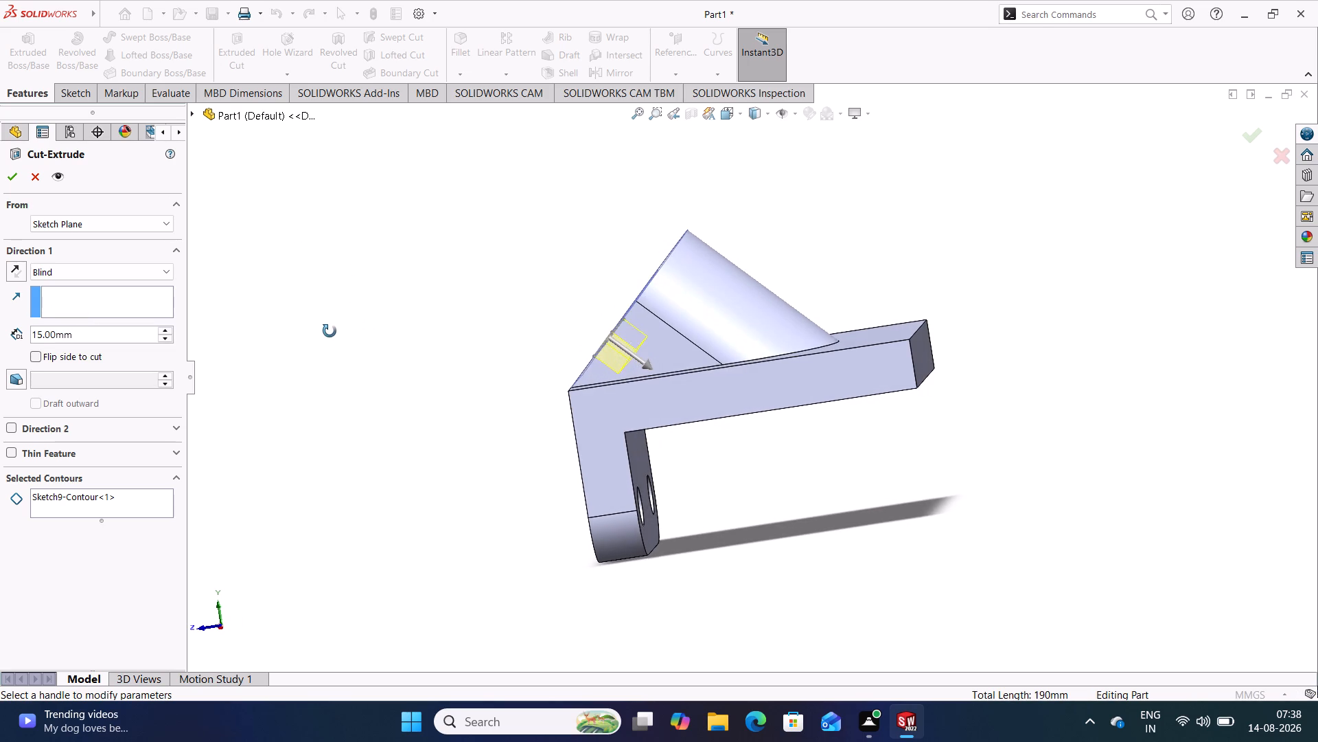
{"action": "middle_click_drag", "start_coordinate": [329, 331], "coordinate": [329, 333]}
{"action": "left_click", "coordinate": [10, 178]}
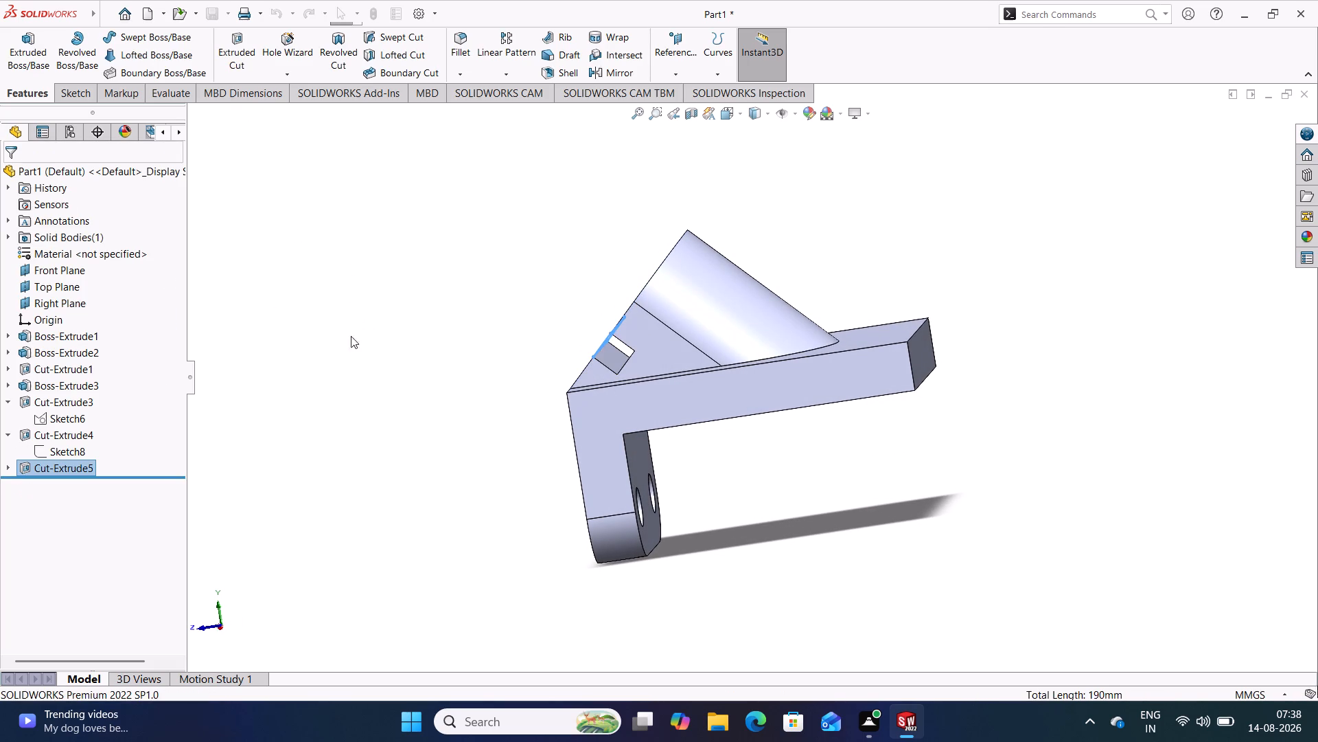
{"action": "left_click", "coordinate": [411, 356]}
On the plate's top face, sketch two circles near the corners farthest from the flange, radii about 16 mm and 13 mm.
{"action": "middle_click_drag", "start_coordinate": [411, 356], "coordinate": [500, 357]}
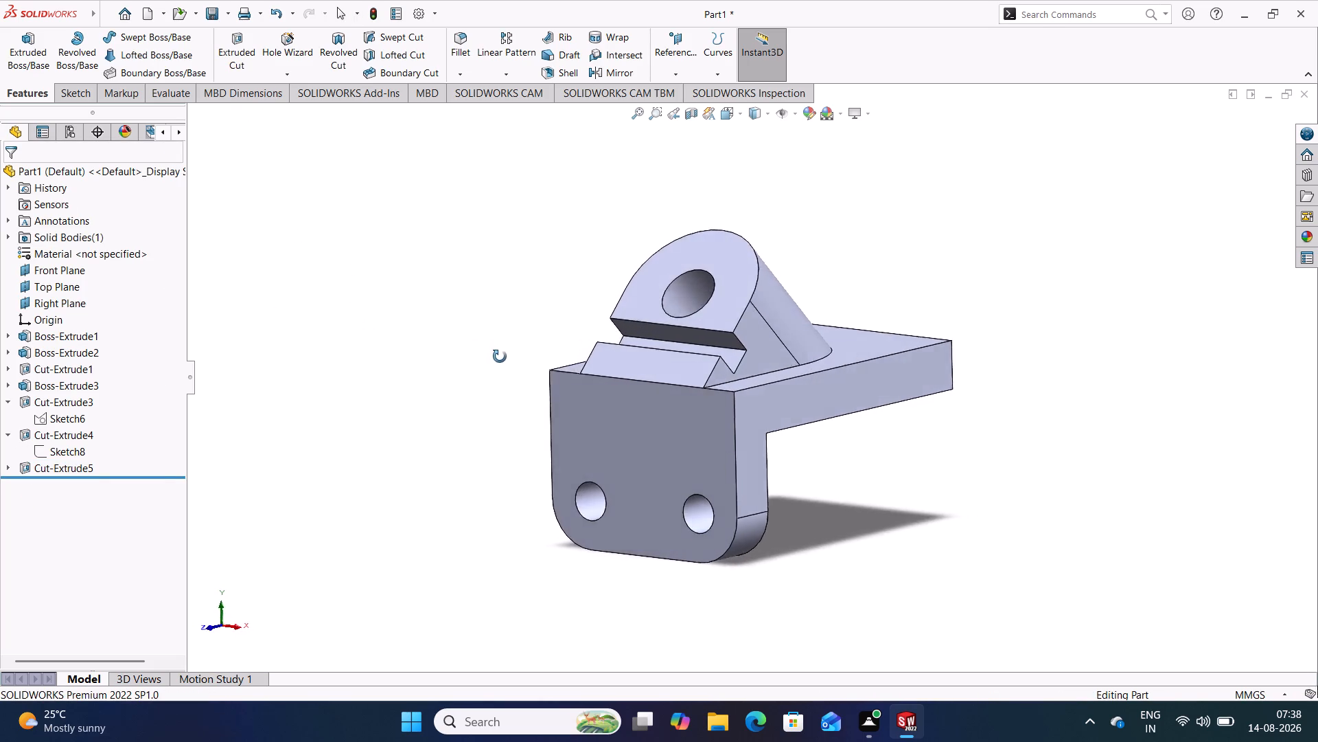
{"action": "middle_click_drag", "start_coordinate": [500, 357], "coordinate": [511, 521]}
{"action": "left_click", "coordinate": [853, 265]}
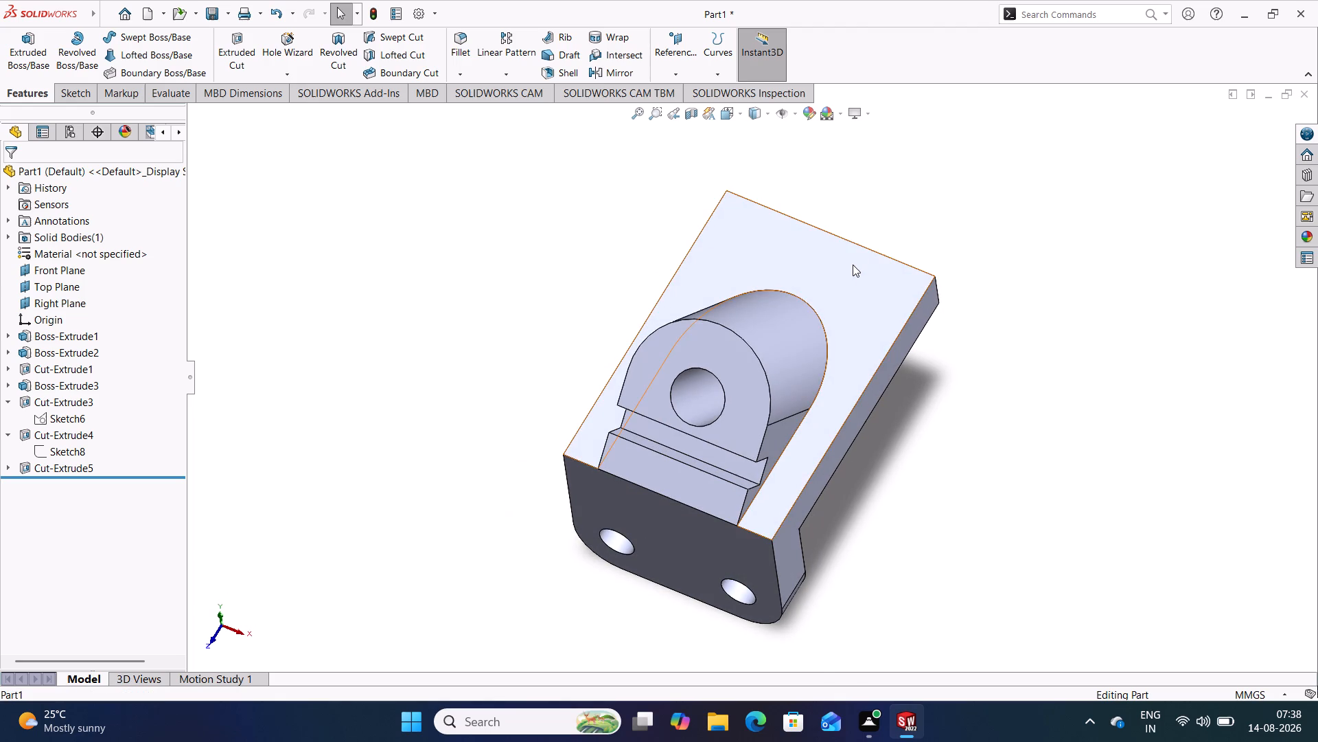
{"action": "left_click", "coordinate": [907, 228]}
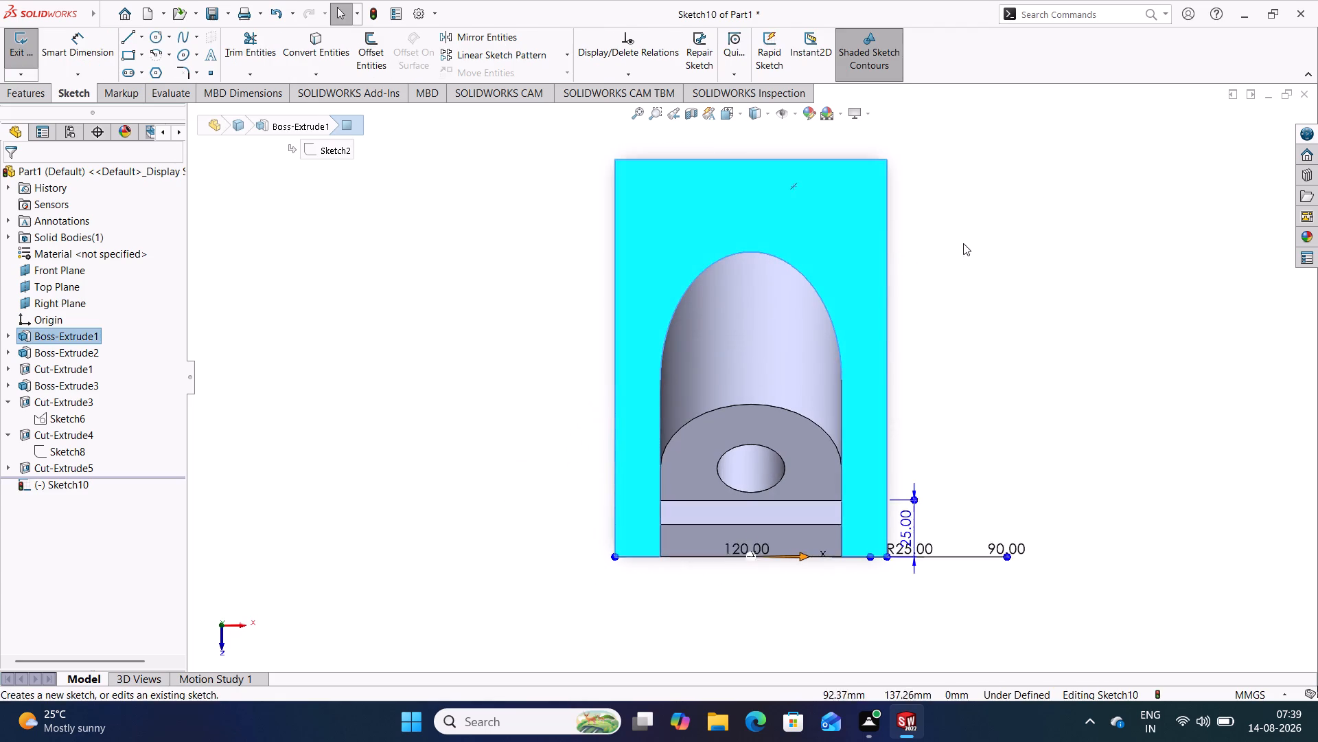
{"action": "left_click", "coordinate": [964, 242]}
{"action": "left_click", "coordinate": [156, 37]}
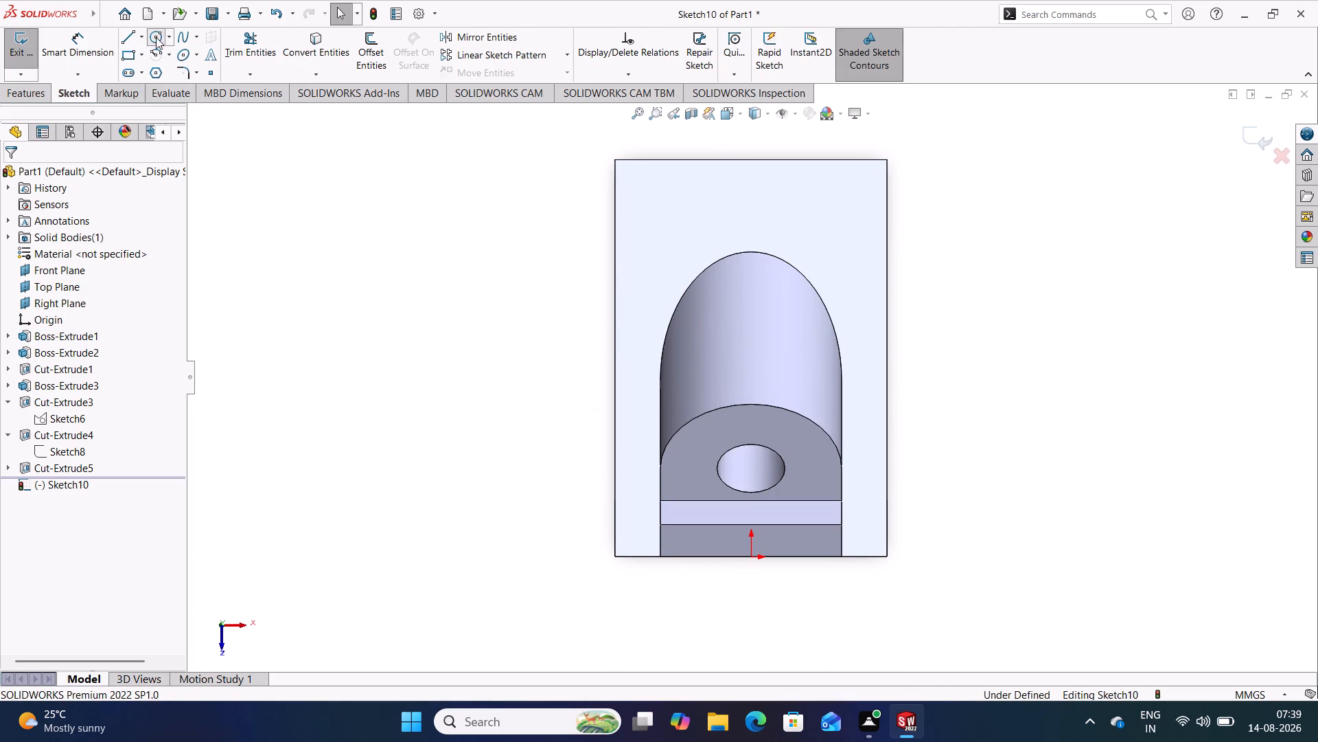
{"action": "left_click", "coordinate": [664, 198]}
{"action": "left_click", "coordinate": [674, 233]}
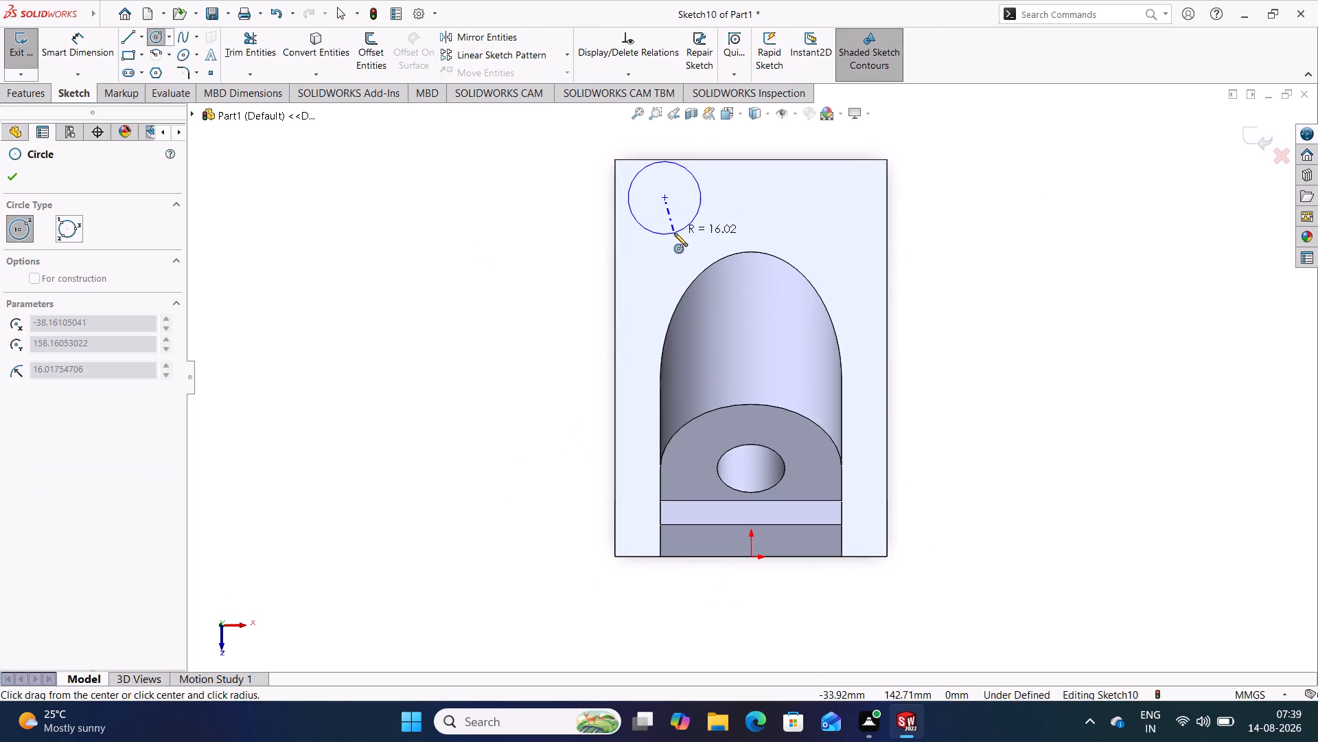
{"action": "left_click", "coordinate": [844, 195]}
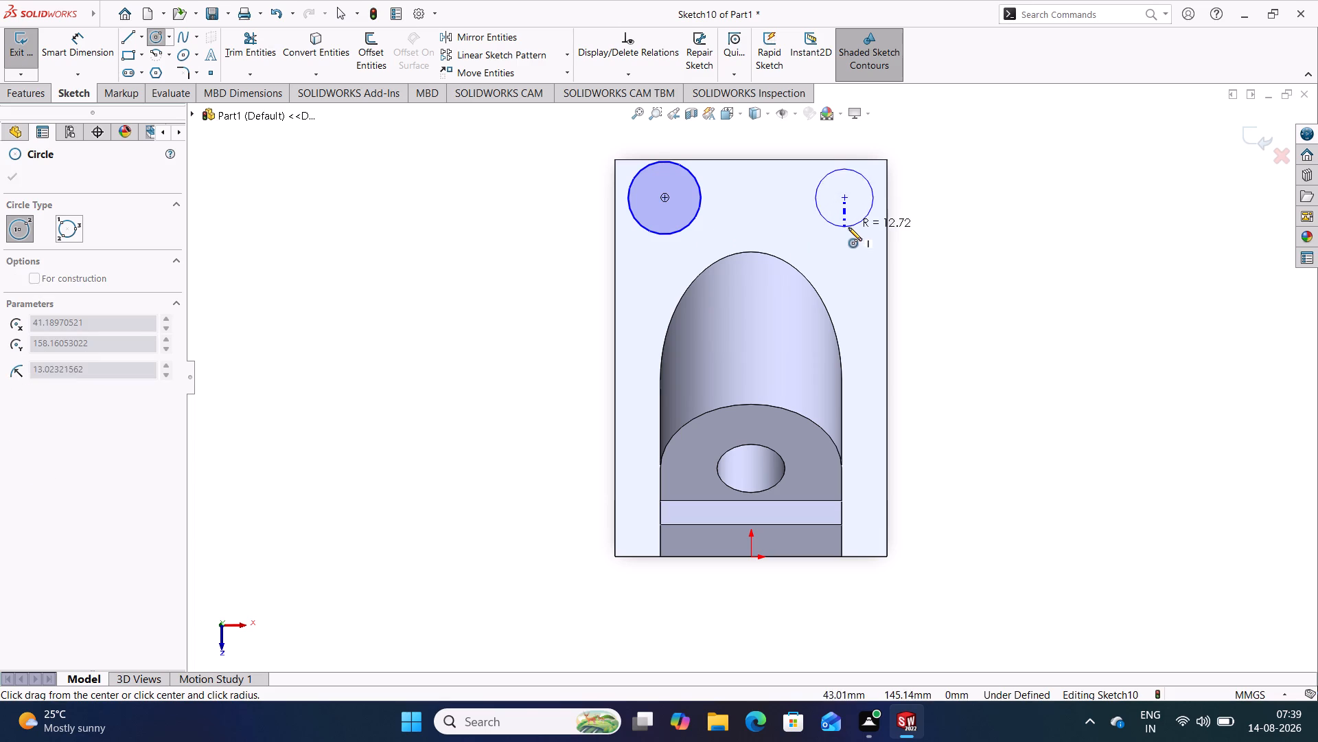
{"action": "left_click", "coordinate": [848, 227]}
Dimension the smaller circle's diameter as 20 mm.
{"action": "right_click_drag", "start_coordinate": [995, 374], "coordinate": [978, 294]}
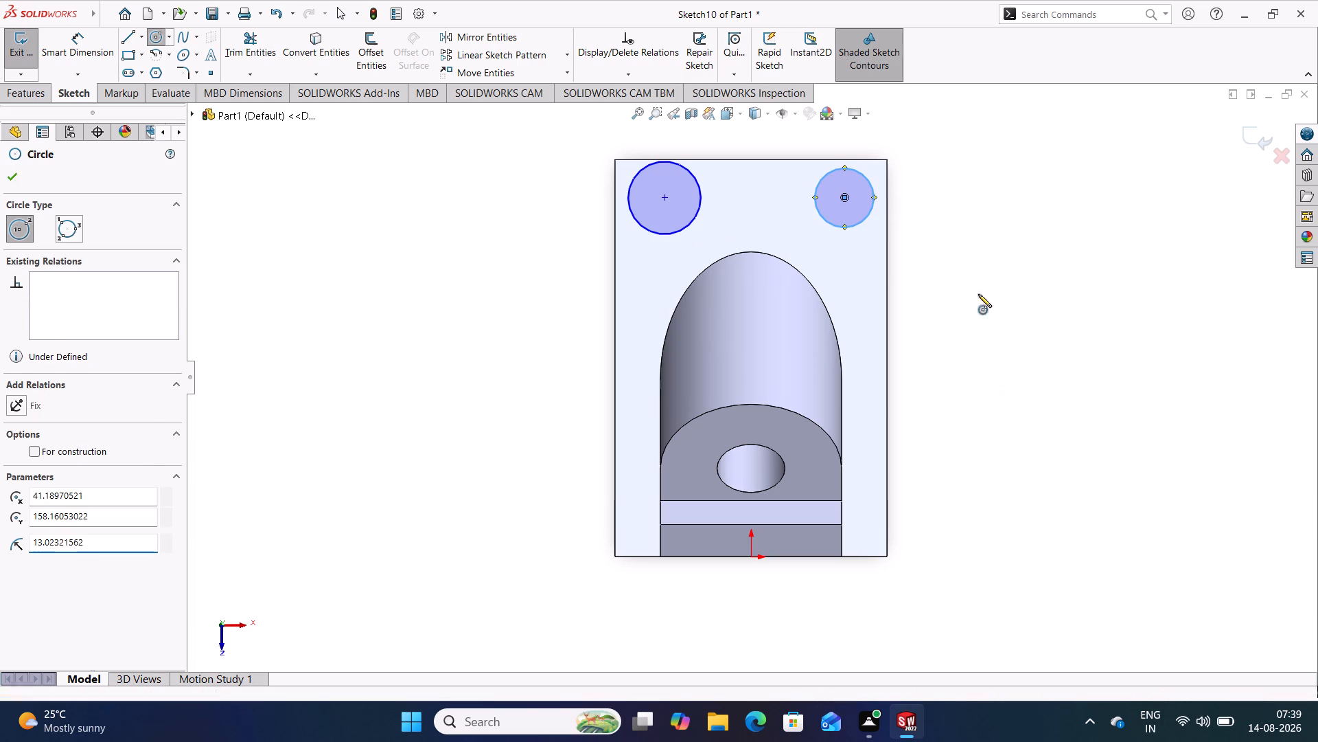
{"action": "right_click_drag", "start_coordinate": [978, 294], "coordinate": [972, 234]}
{"action": "left_click", "coordinate": [872, 186]}
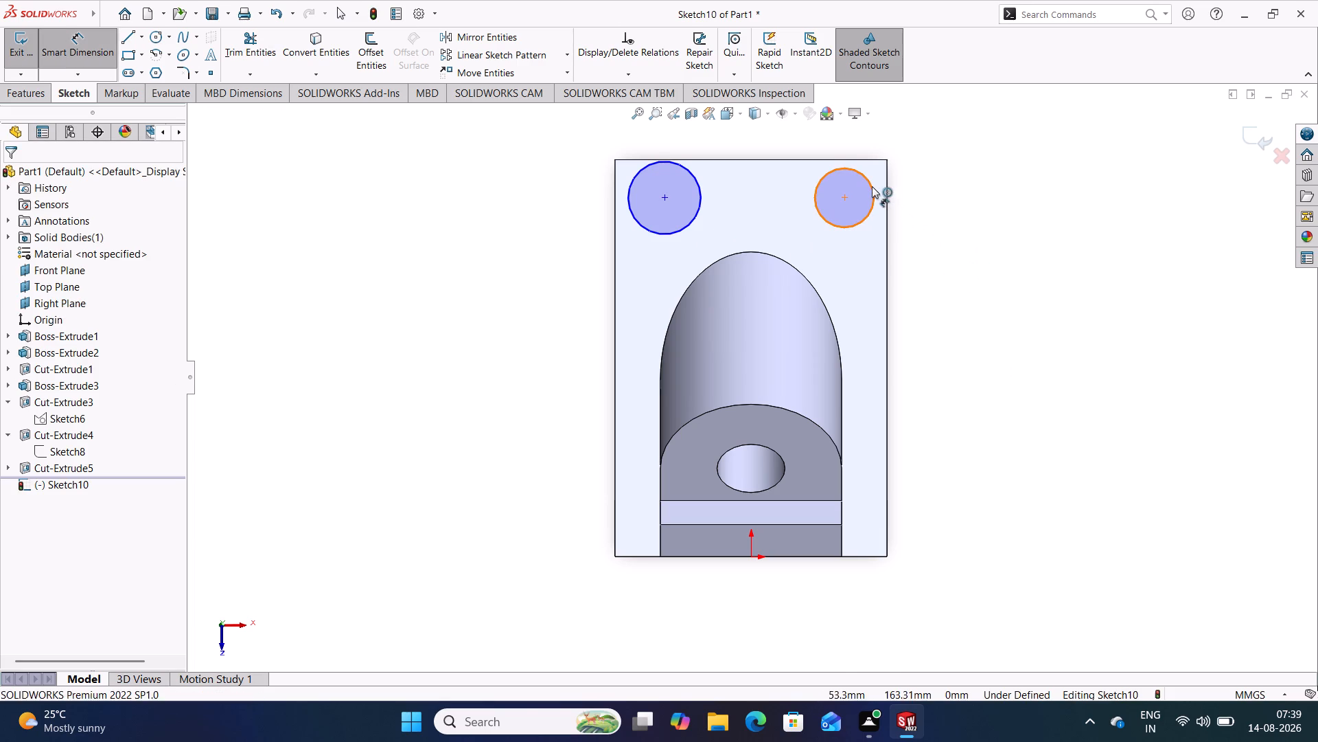
{"action": "left_click", "coordinate": [936, 197]}
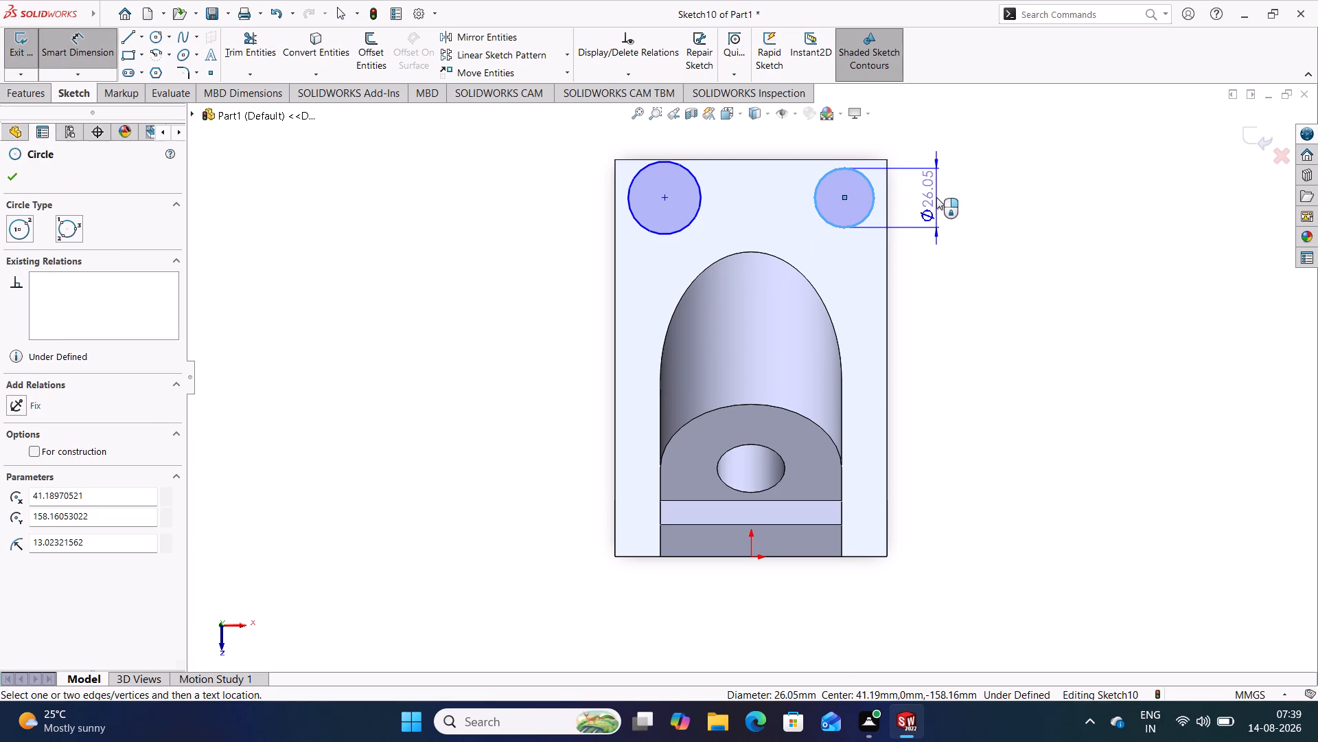
{"action": "type", "text": "20"}
{"action": "key", "text": "Return"}
{"action": "left_click", "coordinate": [997, 269]}
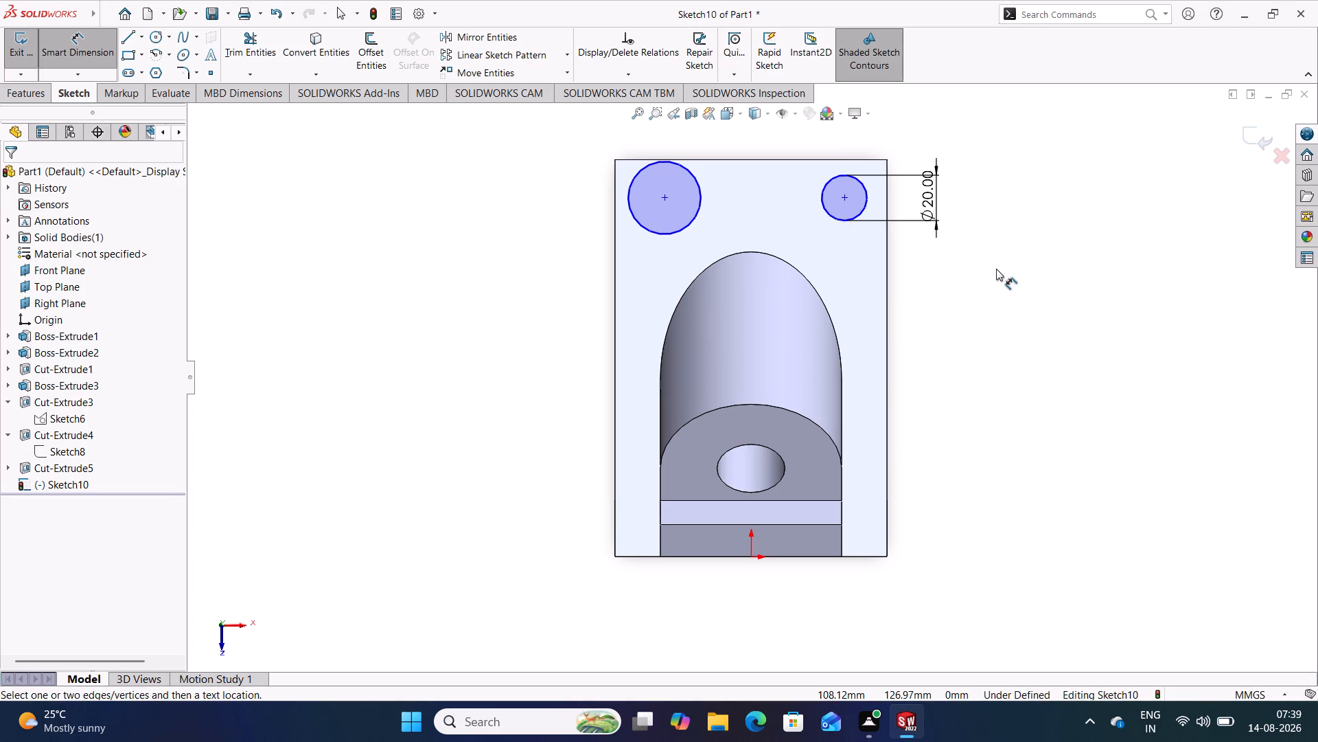
Dimension the distance from the 20 mm circle's centre to the plate's far edge as 15 mm.
{"action": "left_click", "coordinate": [846, 201]}
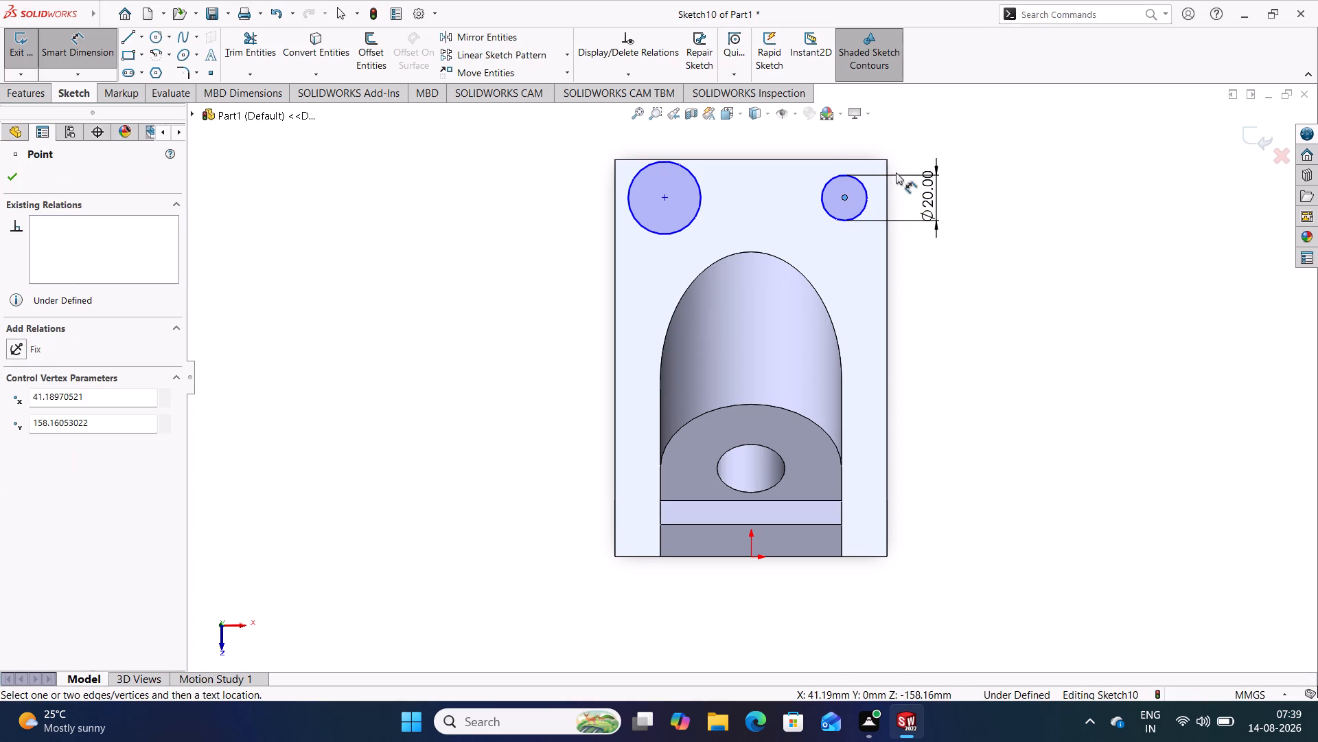
{"action": "left_click", "coordinate": [887, 159]}
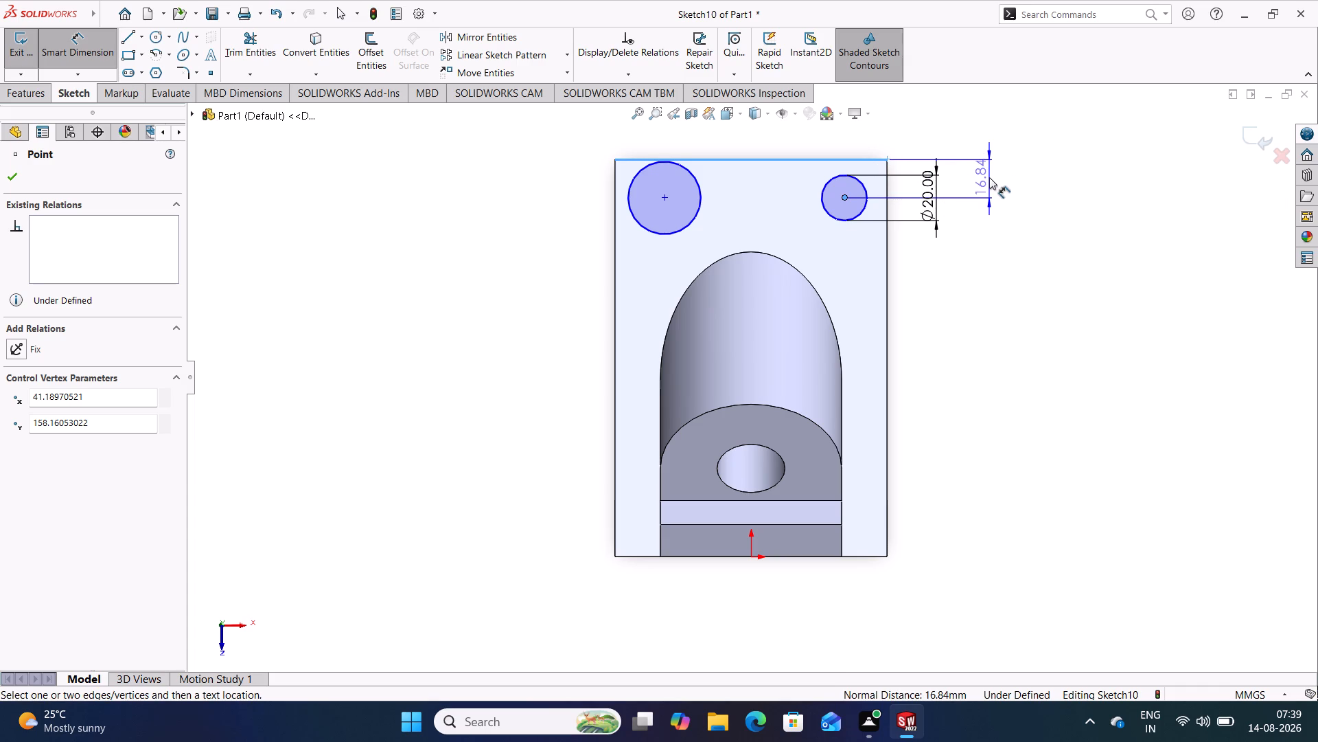
{"action": "left_click", "coordinate": [989, 179]}
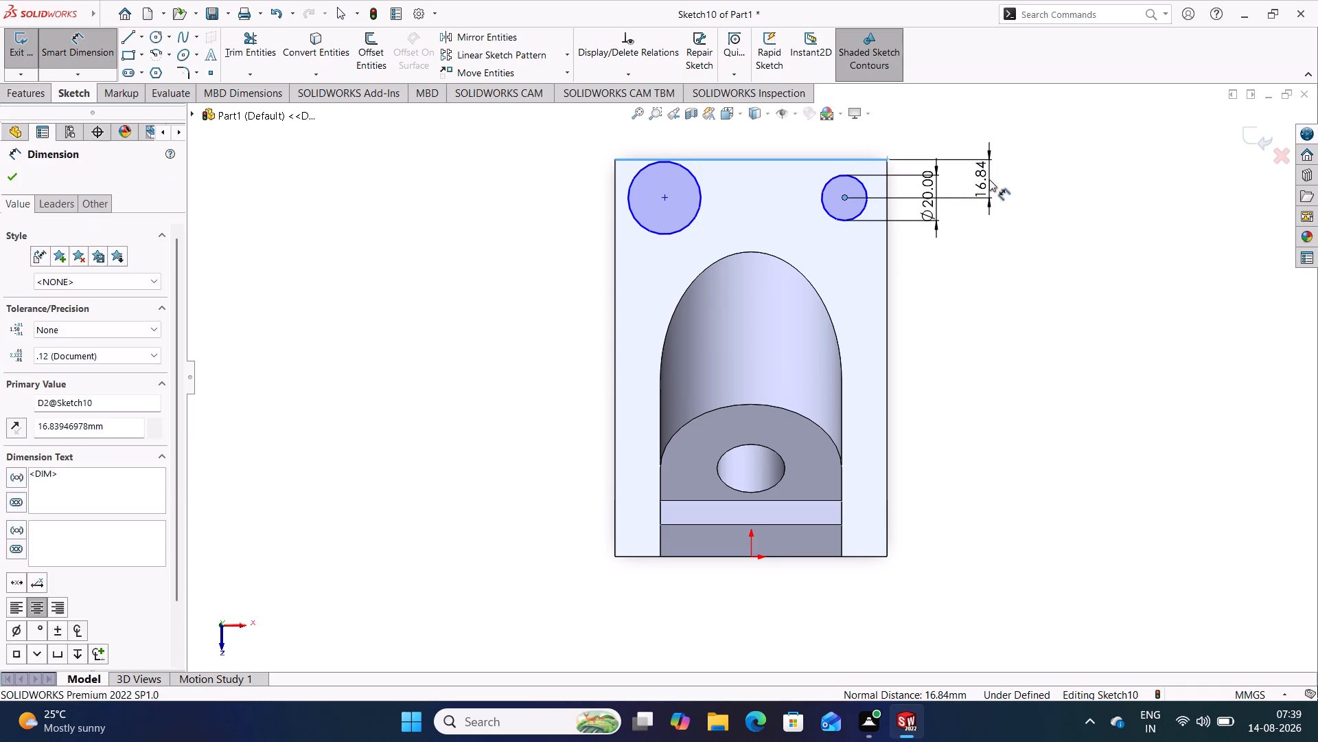
{"action": "type", "text": "15"}
{"action": "key", "text": "Return"}
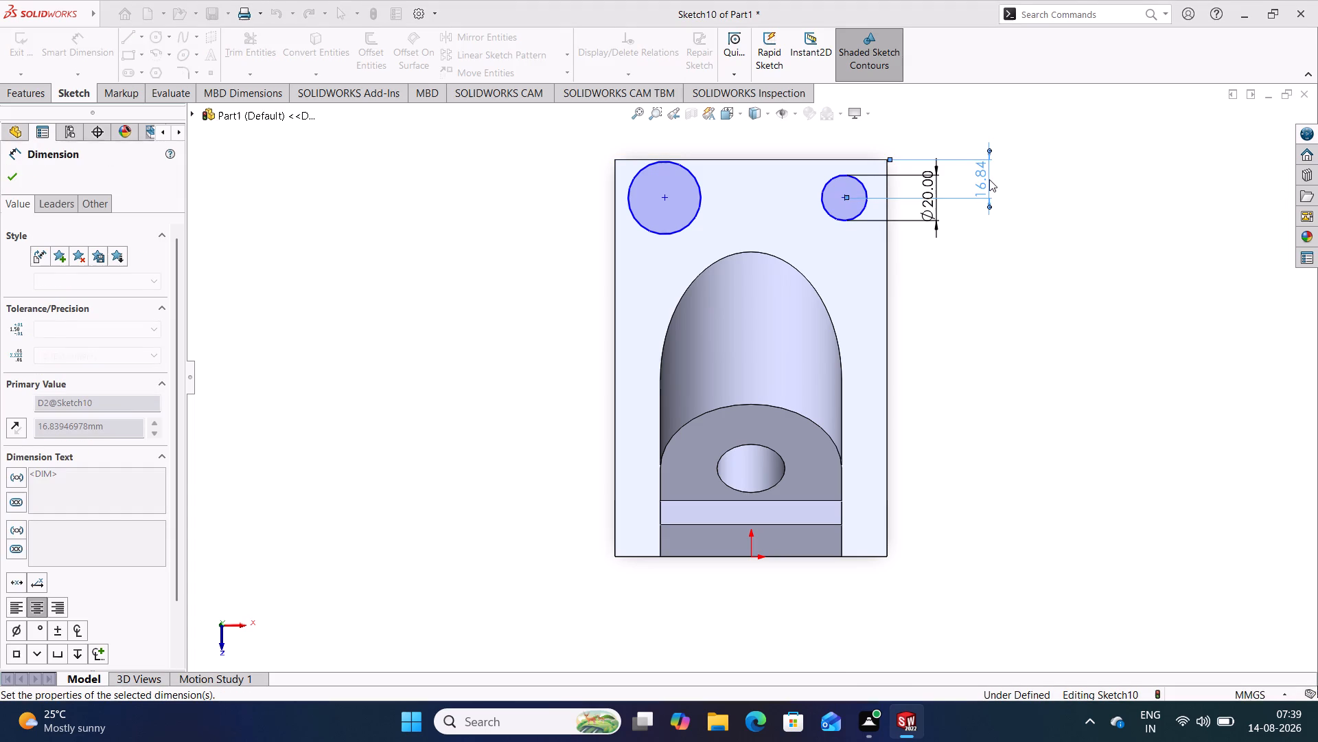
{"action": "left_click", "coordinate": [982, 257]}
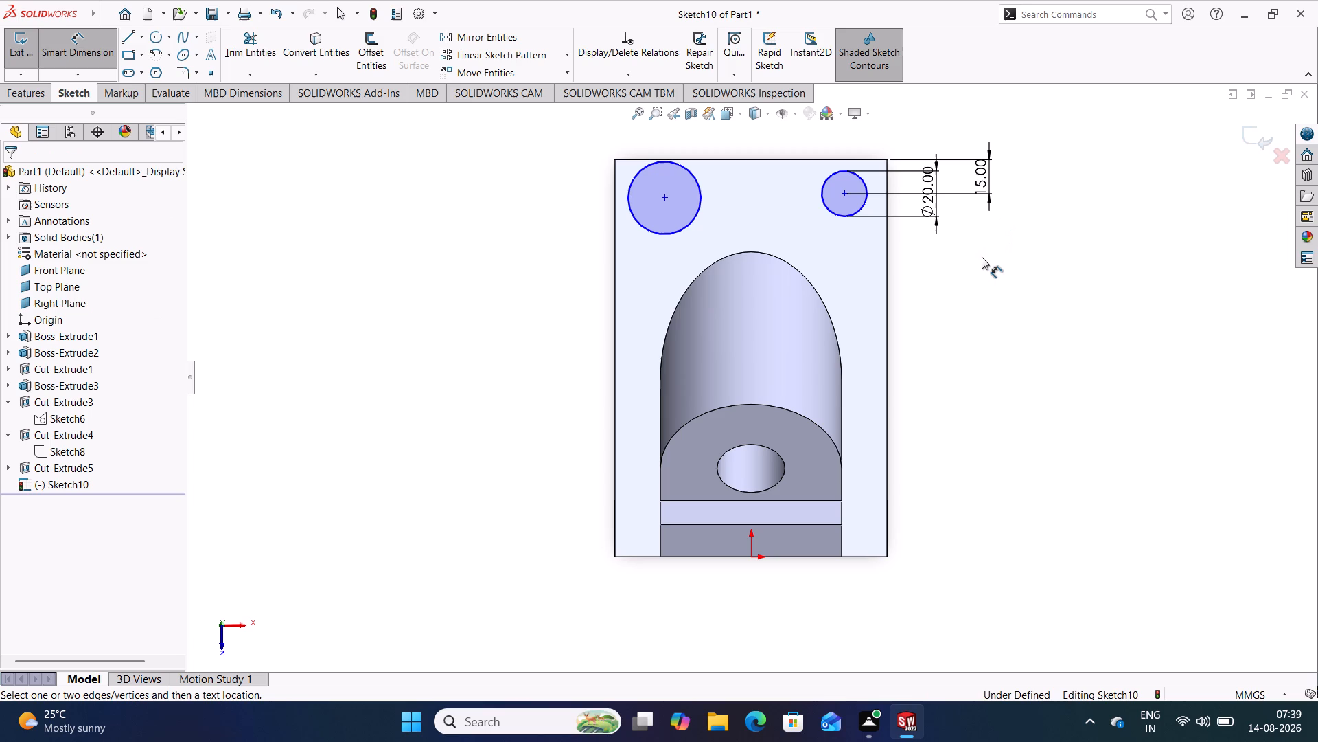
Change the circle centre's distance from the plate's far edge to 20 mm.
{"action": "double_click", "coordinate": [984, 173]}
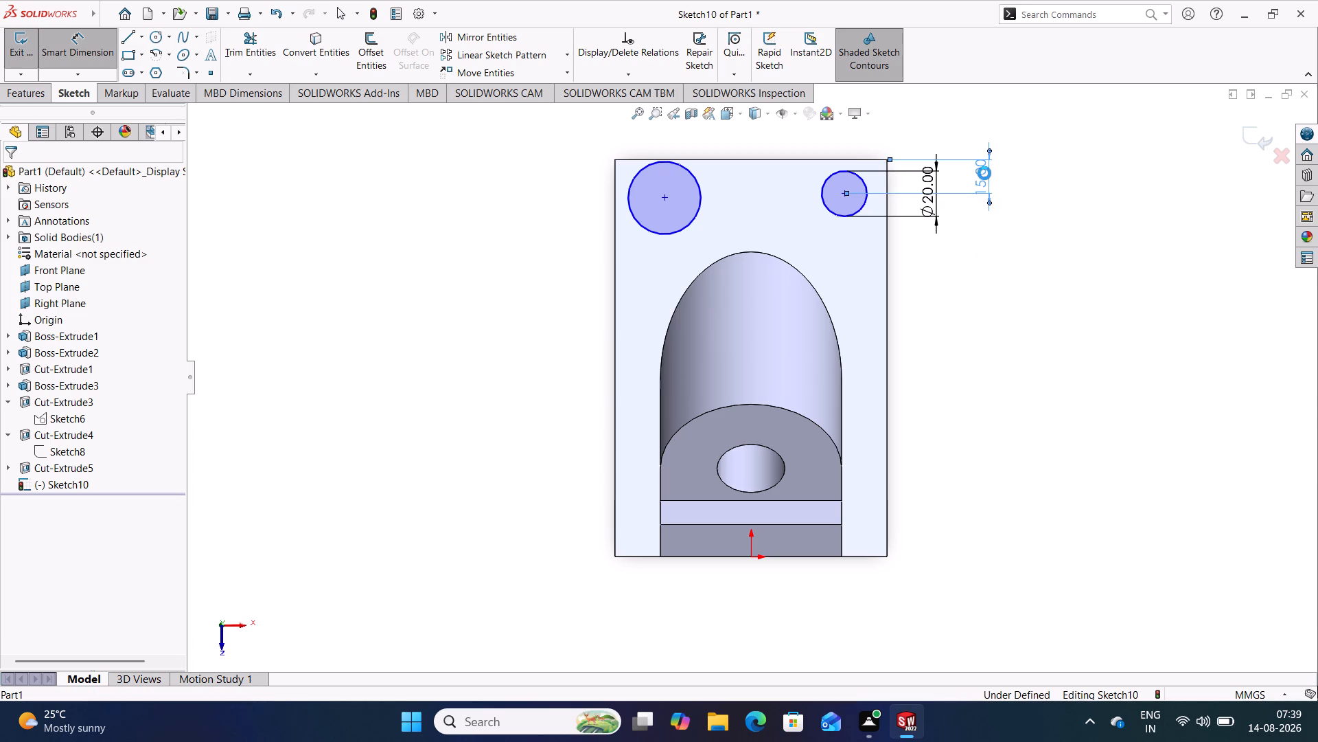
{"action": "type", "text": "20"}
{"action": "key", "text": "Return"}
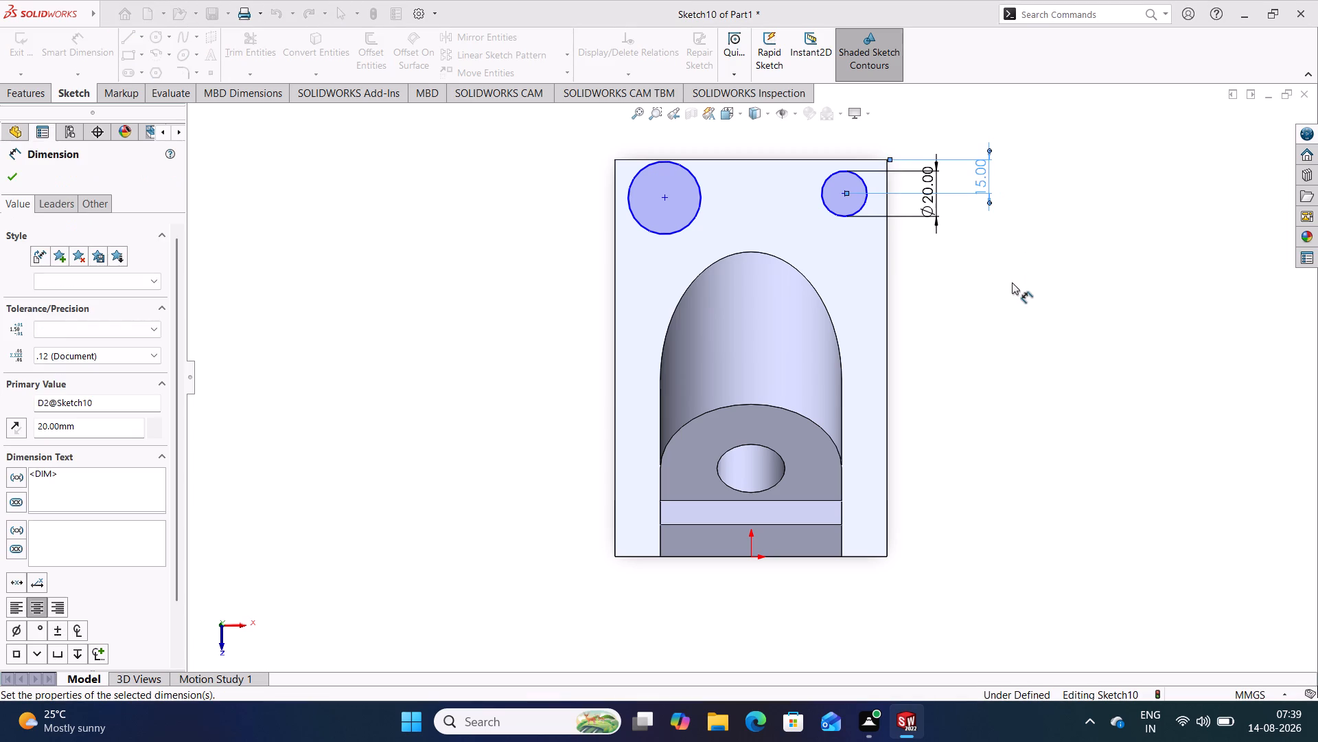
{"action": "left_click", "coordinate": [1012, 282]}
{"action": "right_click_drag", "start_coordinate": [1041, 372], "coordinate": [1039, 221]}
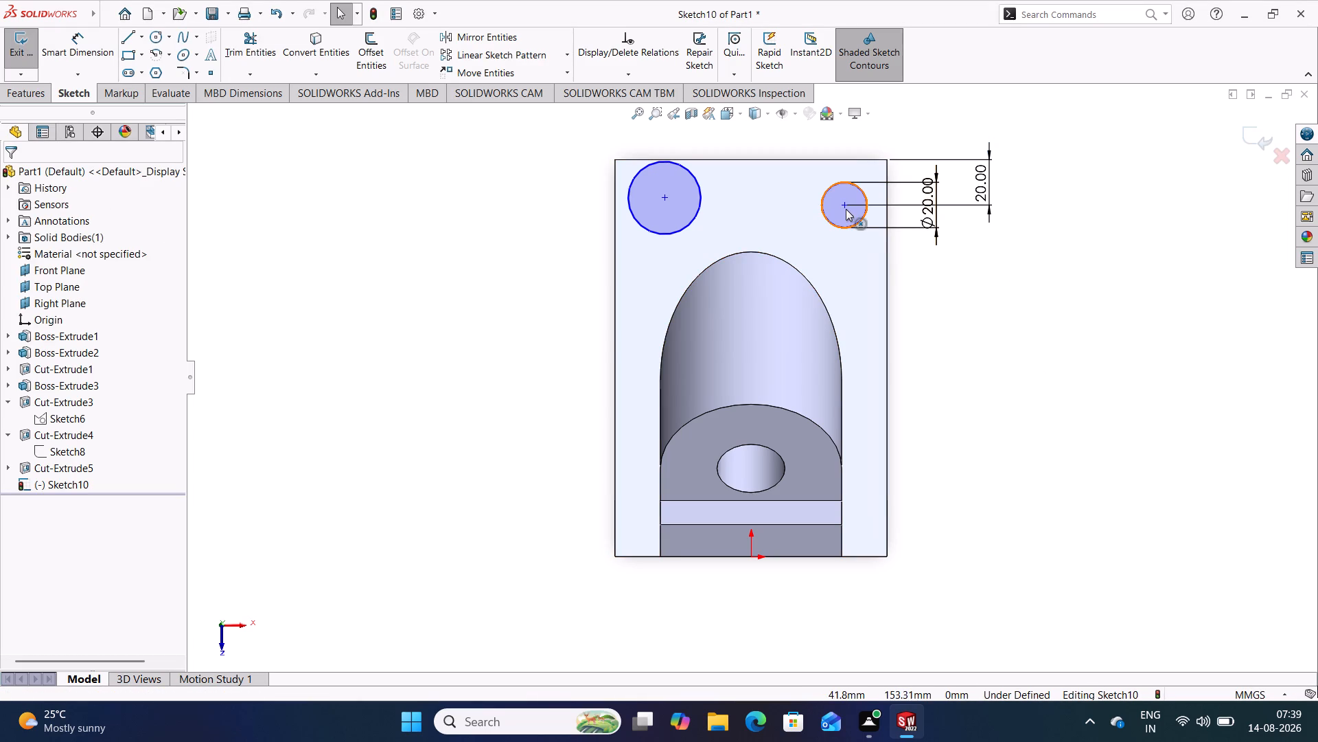
Add a horizontal relation between the centres of the two circles.
{"action": "left_click", "coordinate": [846, 209]}
{"action": "left_click", "coordinate": [664, 196], "text": "ctrl"}
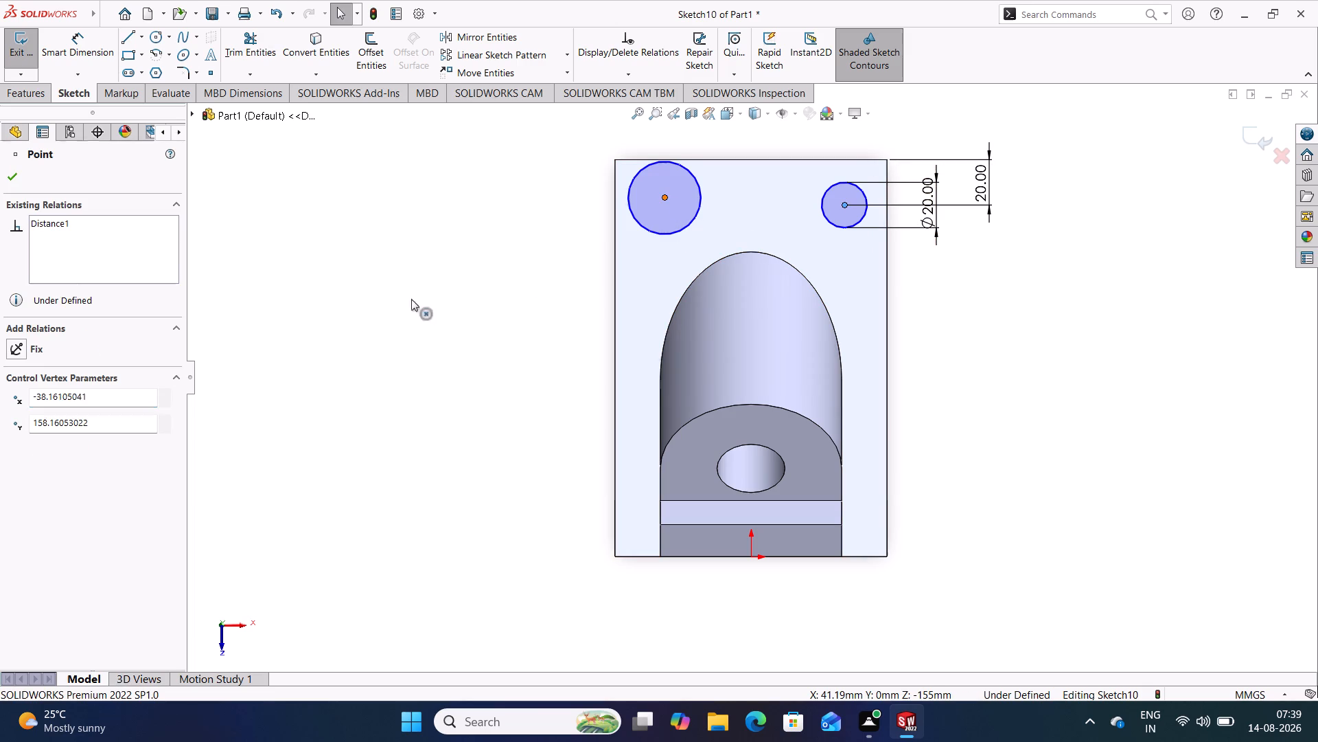
{"action": "left_click", "coordinate": [65, 420]}
{"action": "left_click", "coordinate": [262, 383]}
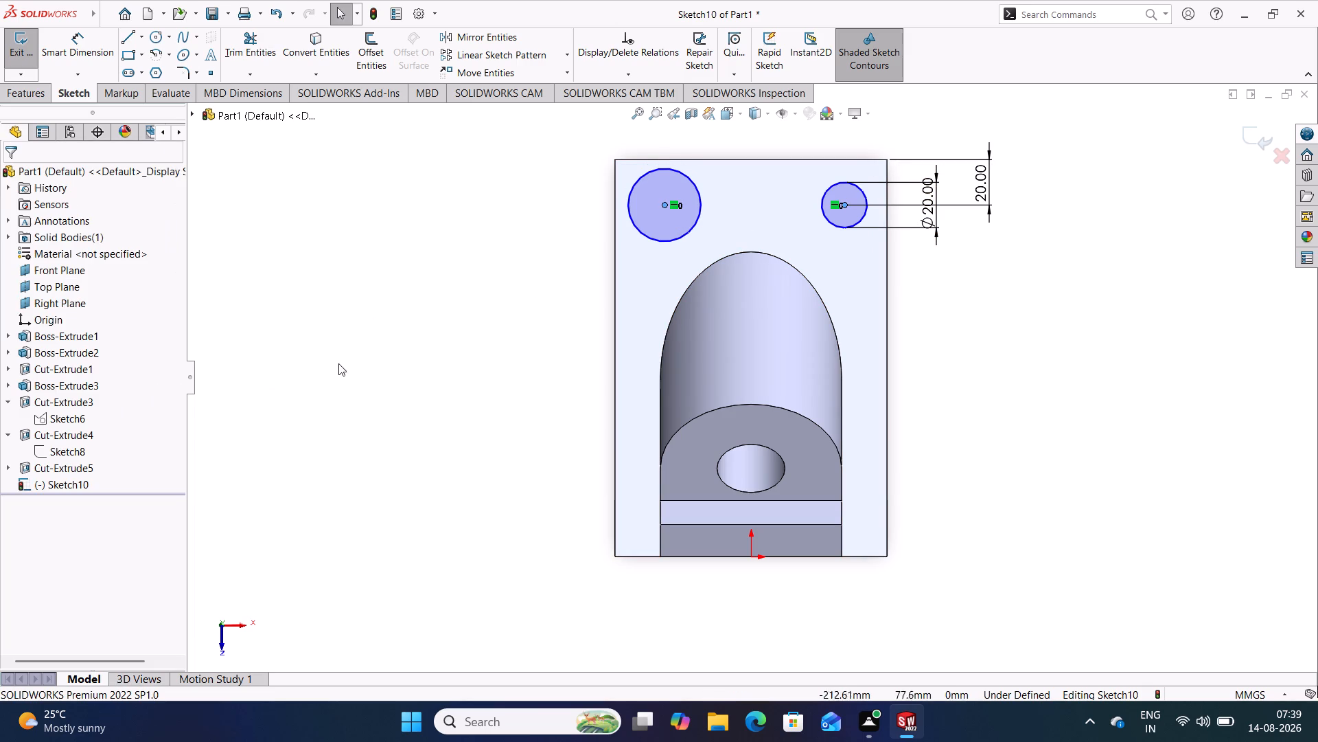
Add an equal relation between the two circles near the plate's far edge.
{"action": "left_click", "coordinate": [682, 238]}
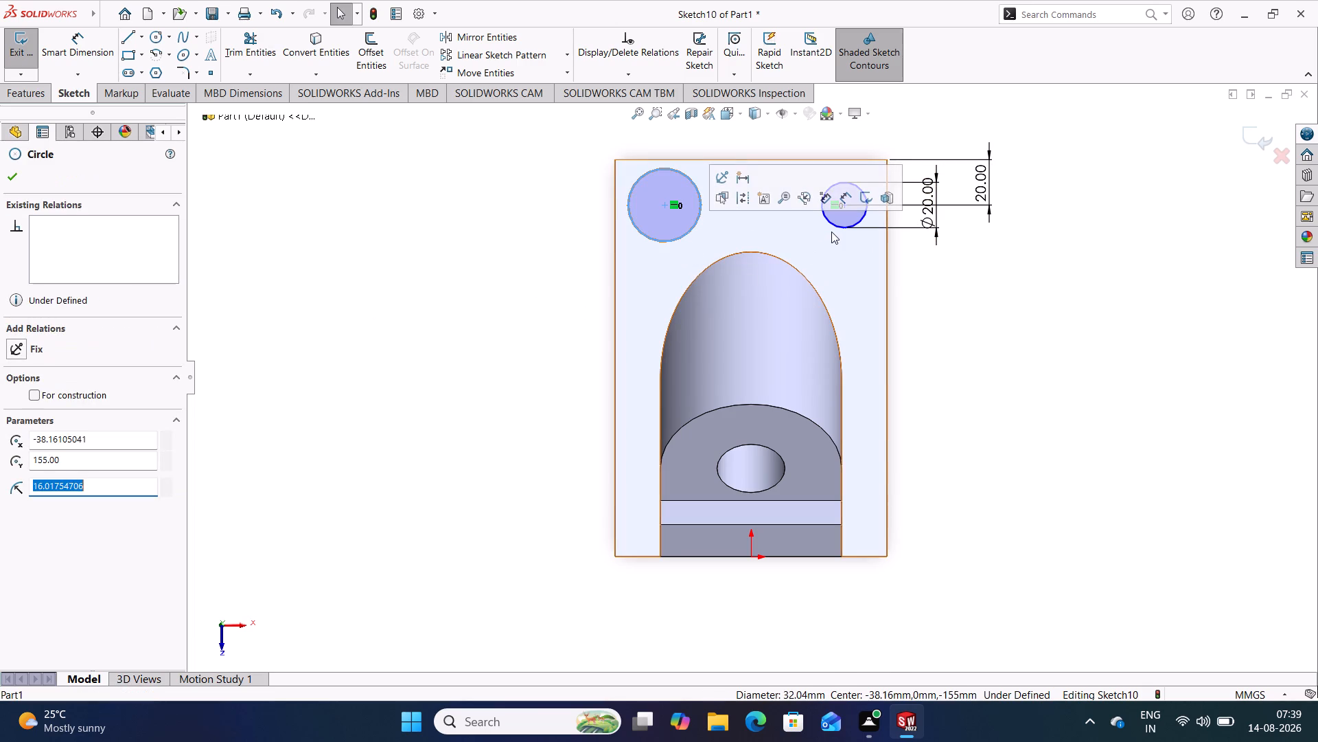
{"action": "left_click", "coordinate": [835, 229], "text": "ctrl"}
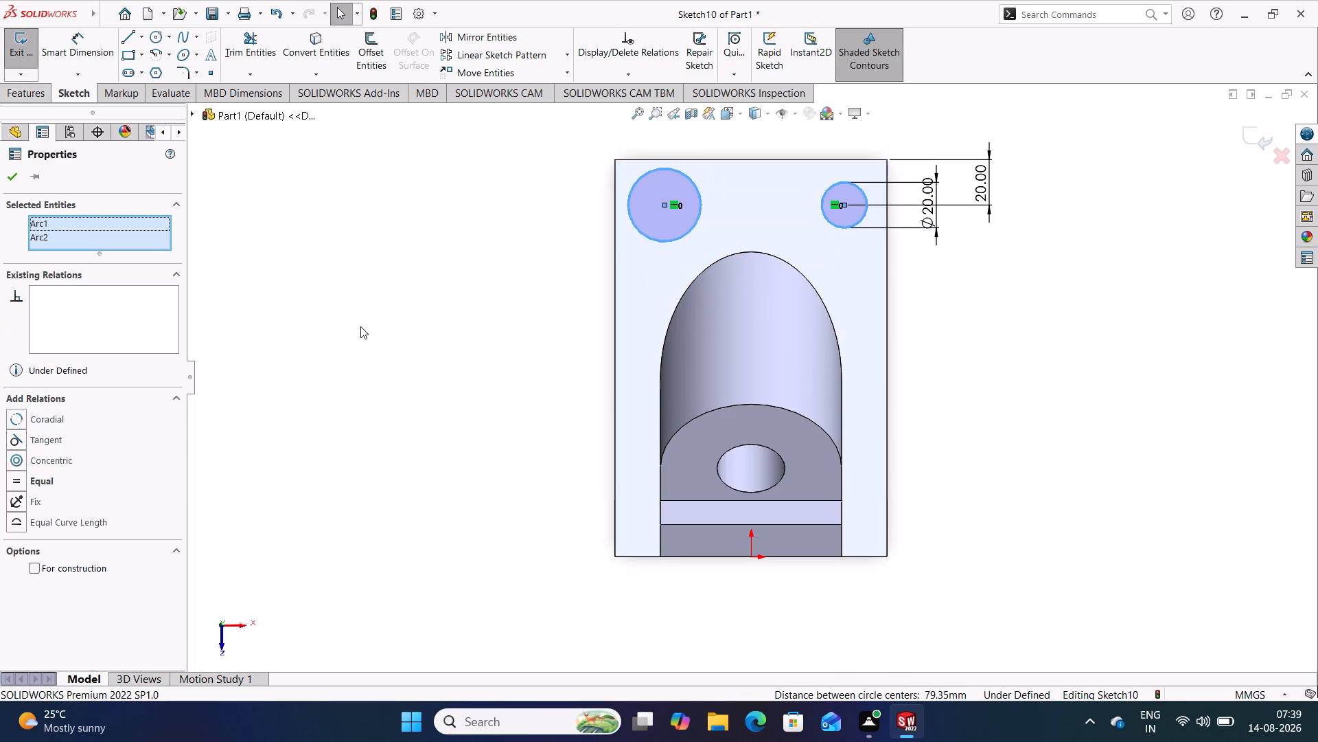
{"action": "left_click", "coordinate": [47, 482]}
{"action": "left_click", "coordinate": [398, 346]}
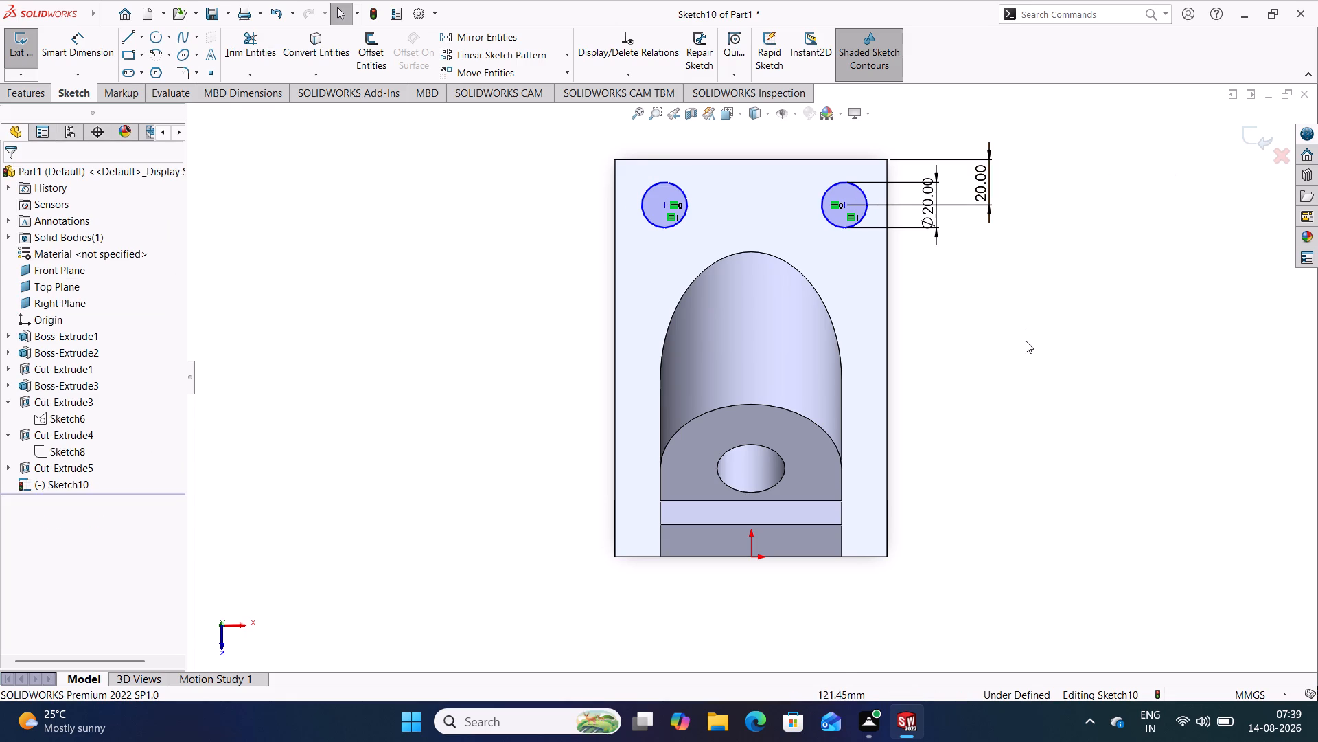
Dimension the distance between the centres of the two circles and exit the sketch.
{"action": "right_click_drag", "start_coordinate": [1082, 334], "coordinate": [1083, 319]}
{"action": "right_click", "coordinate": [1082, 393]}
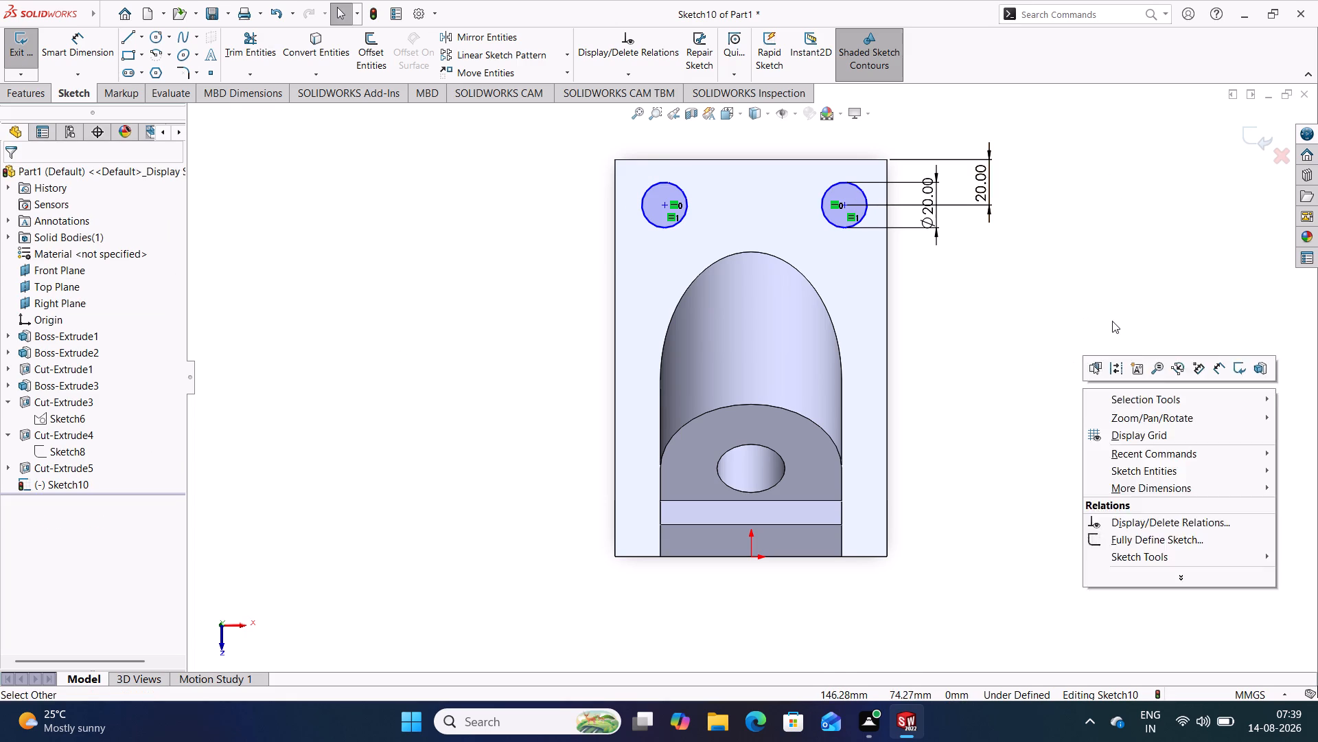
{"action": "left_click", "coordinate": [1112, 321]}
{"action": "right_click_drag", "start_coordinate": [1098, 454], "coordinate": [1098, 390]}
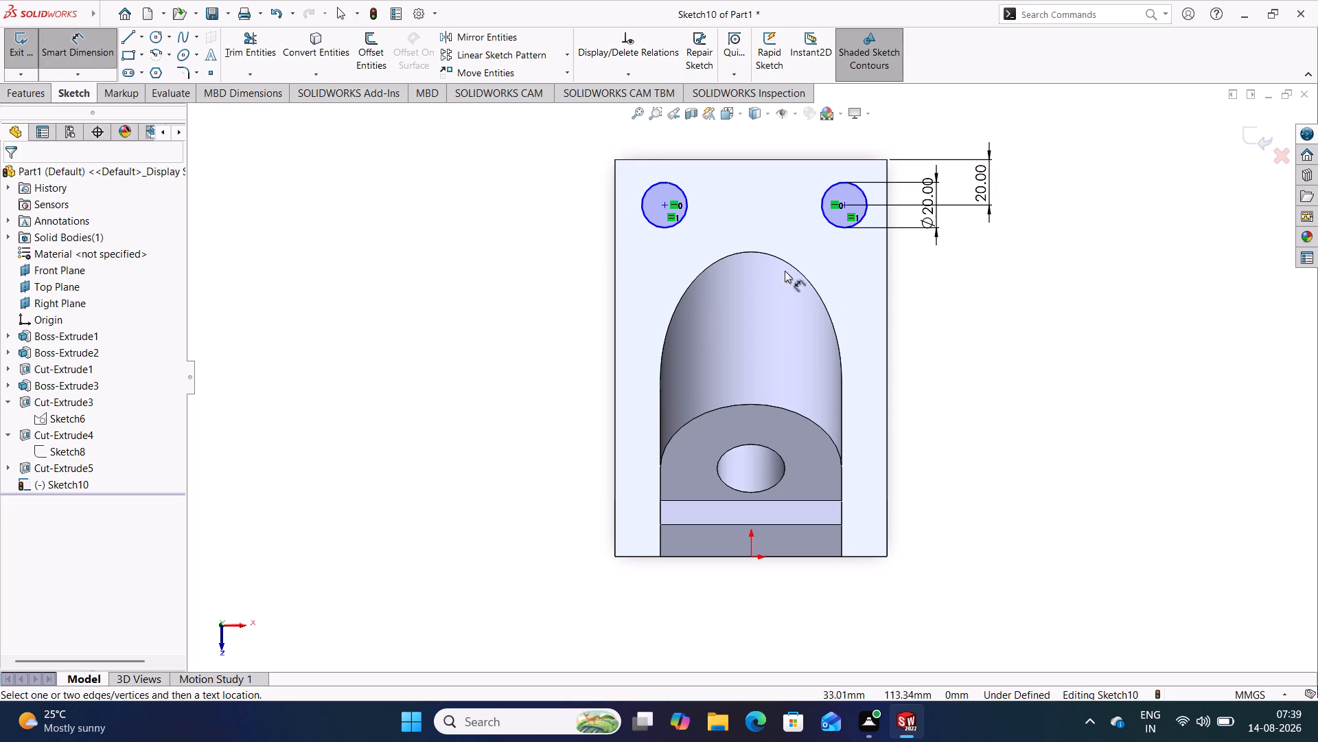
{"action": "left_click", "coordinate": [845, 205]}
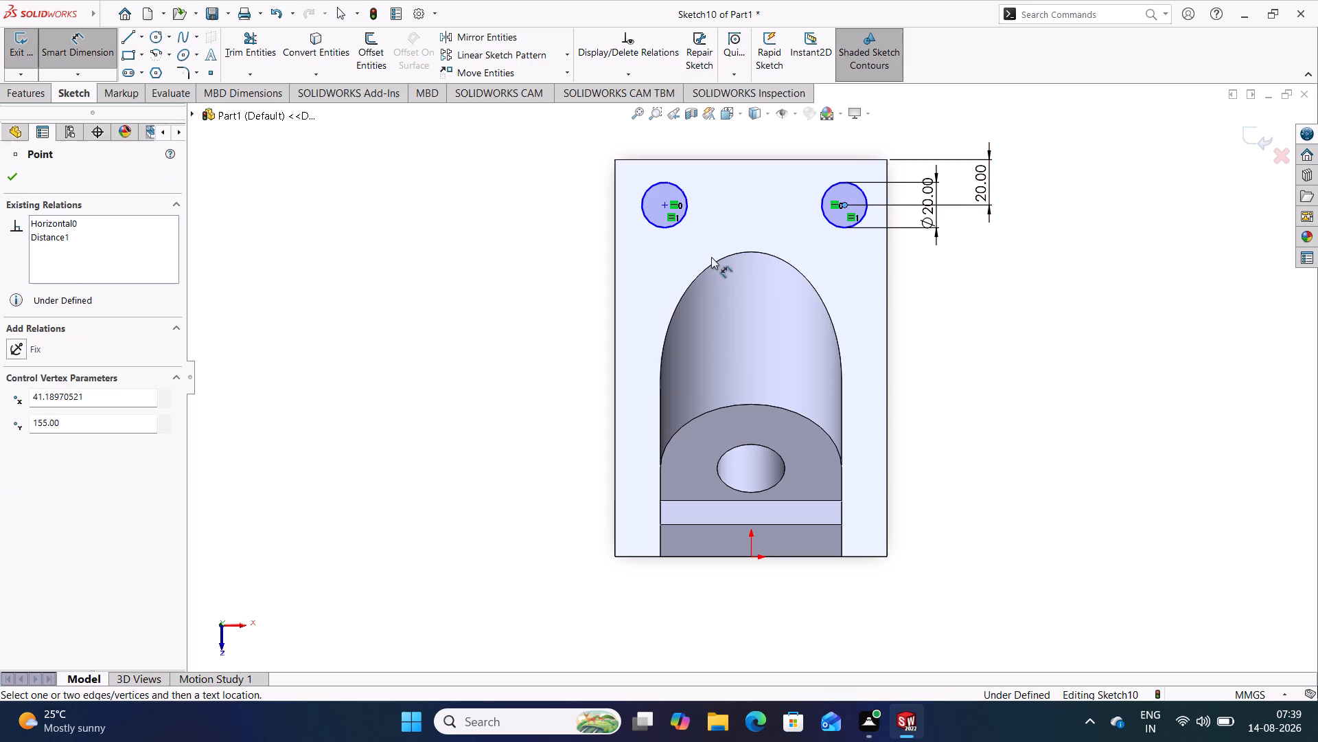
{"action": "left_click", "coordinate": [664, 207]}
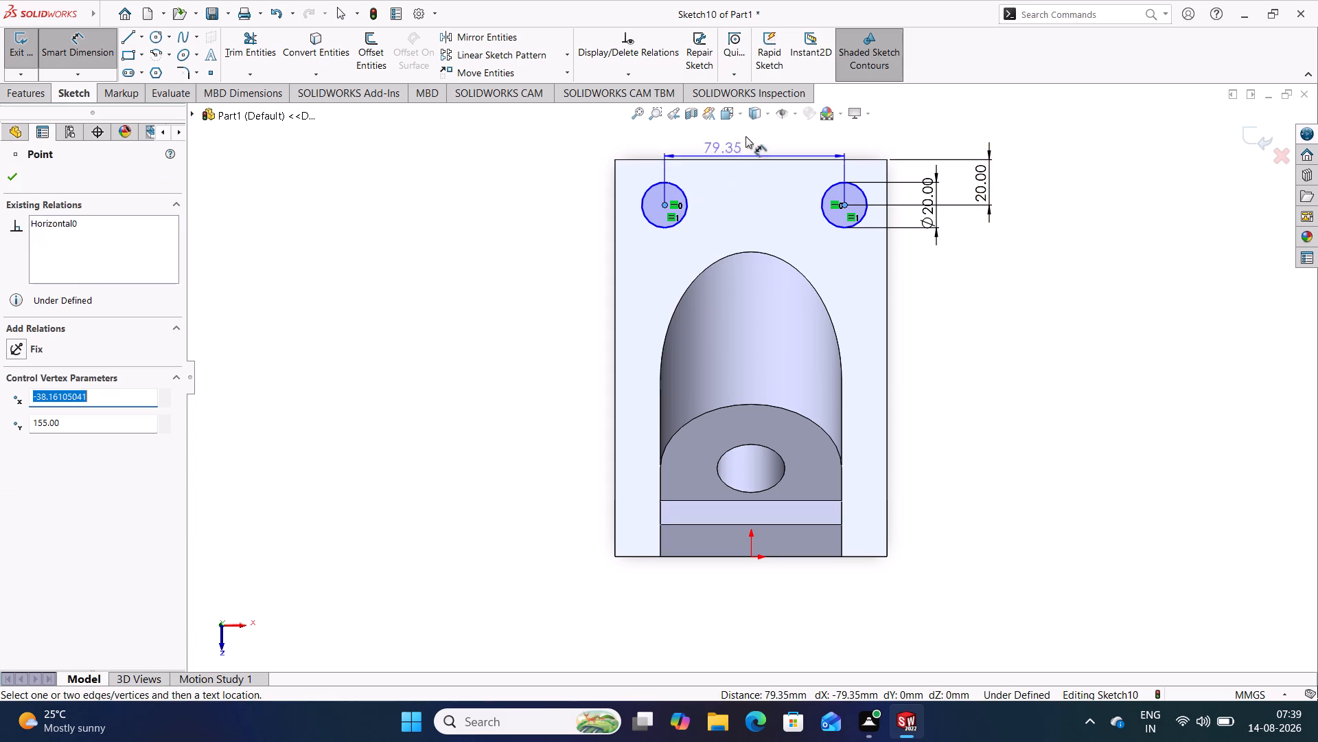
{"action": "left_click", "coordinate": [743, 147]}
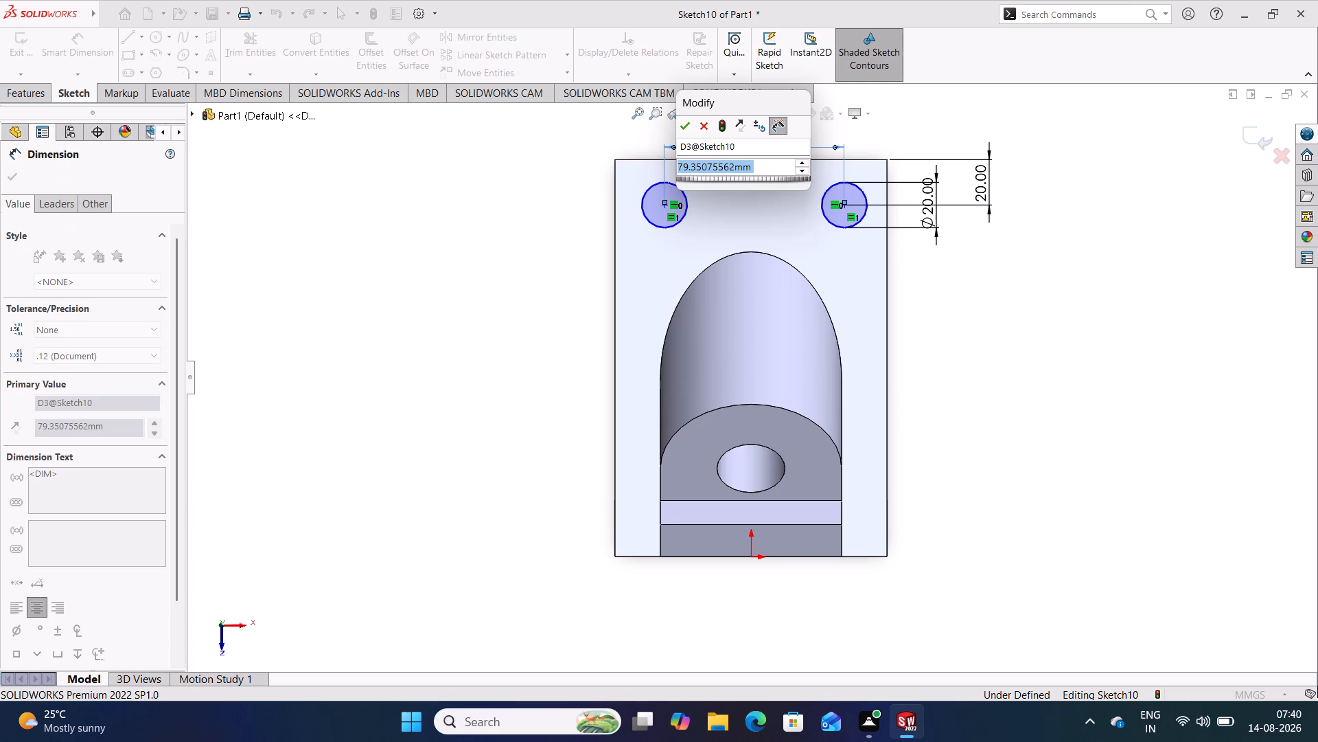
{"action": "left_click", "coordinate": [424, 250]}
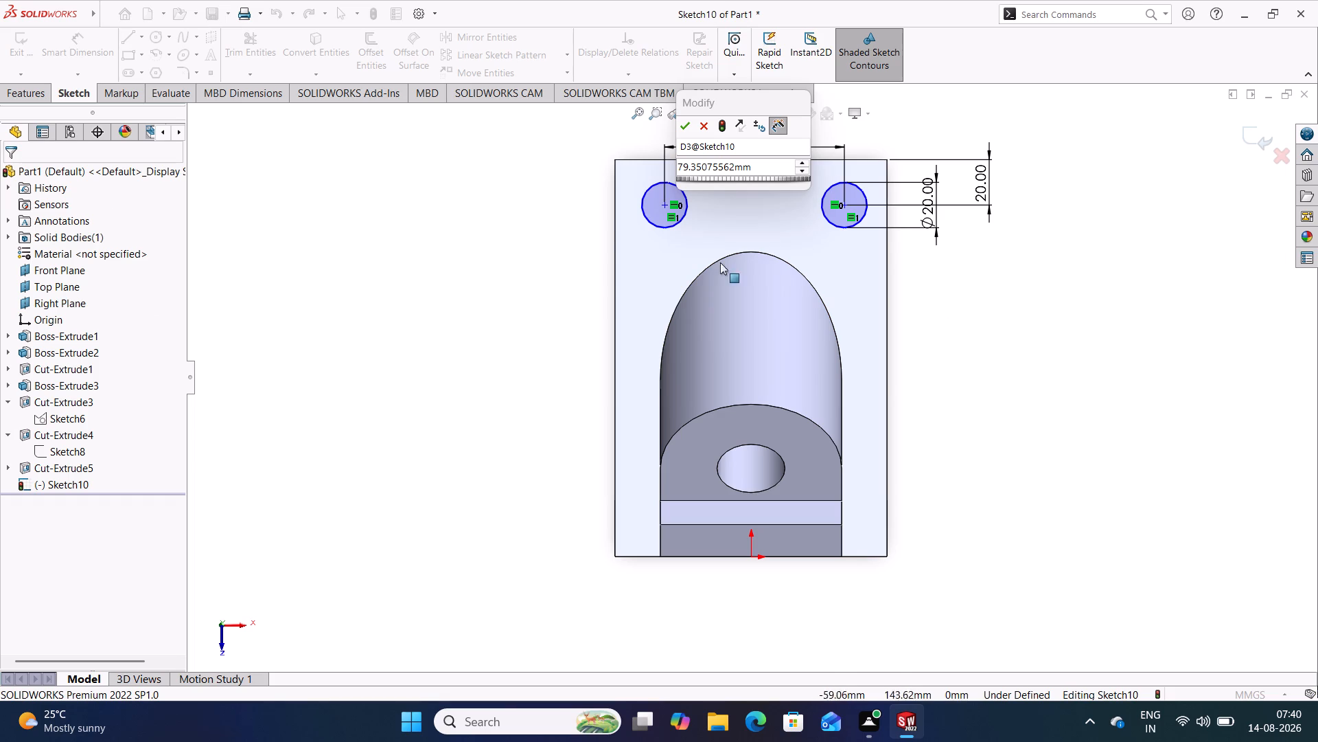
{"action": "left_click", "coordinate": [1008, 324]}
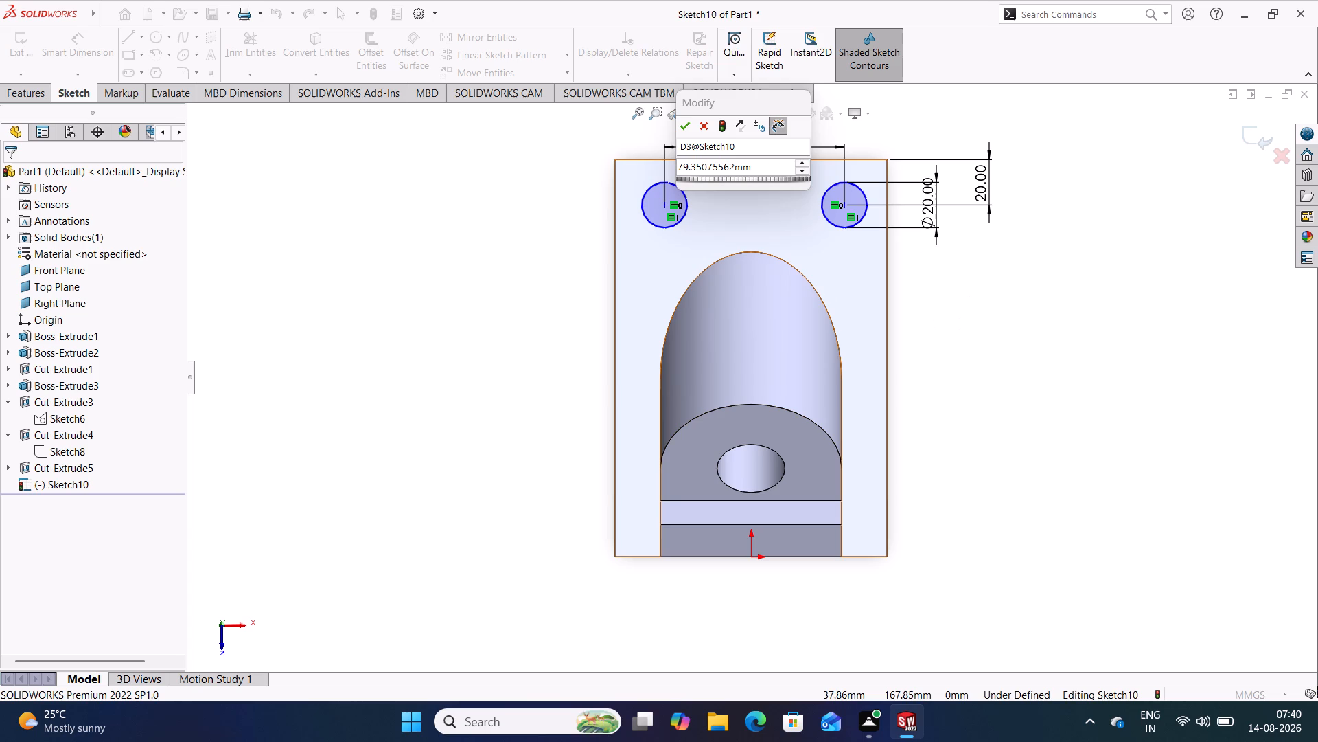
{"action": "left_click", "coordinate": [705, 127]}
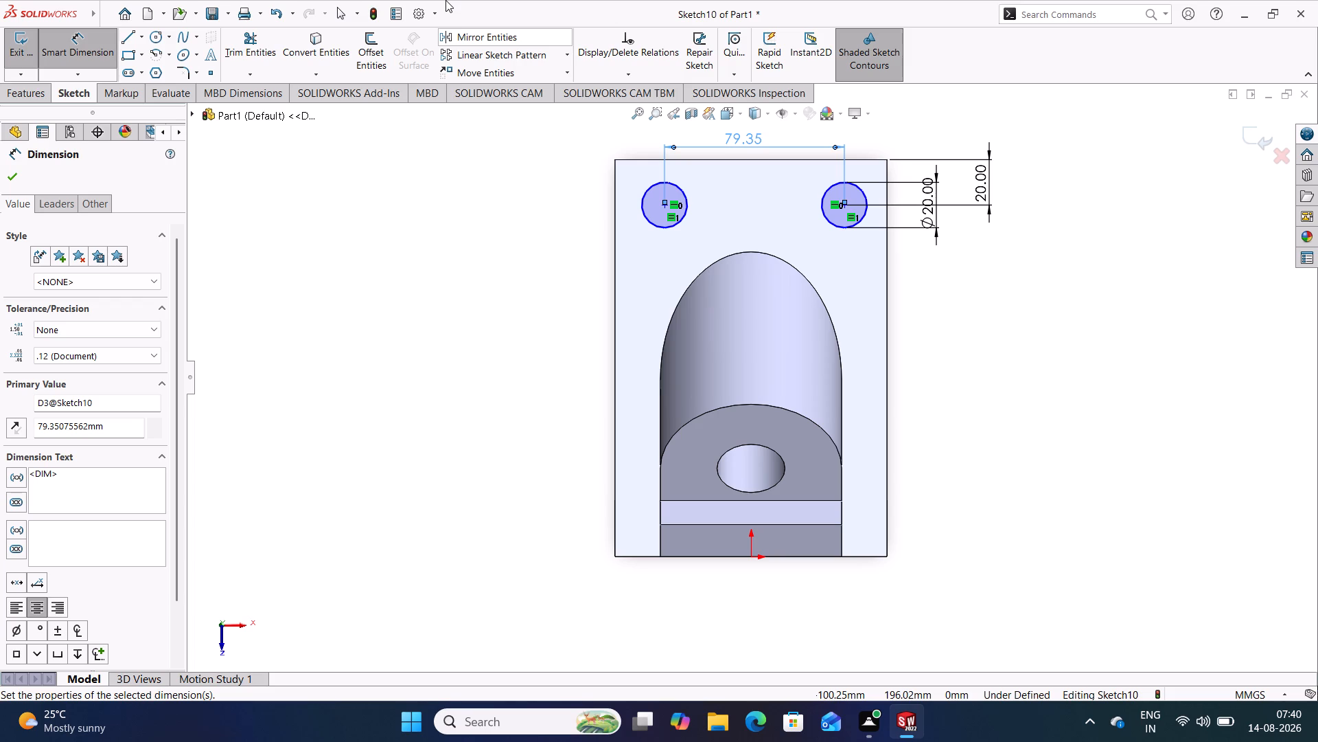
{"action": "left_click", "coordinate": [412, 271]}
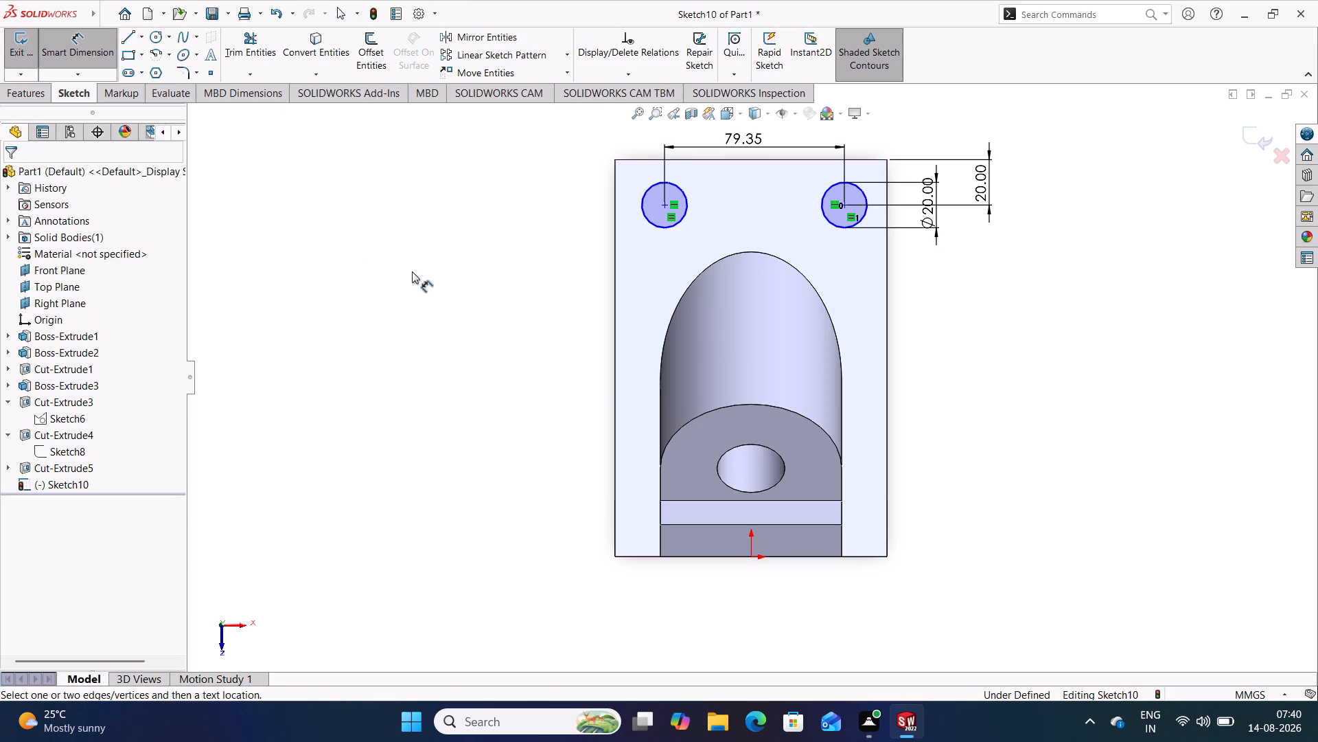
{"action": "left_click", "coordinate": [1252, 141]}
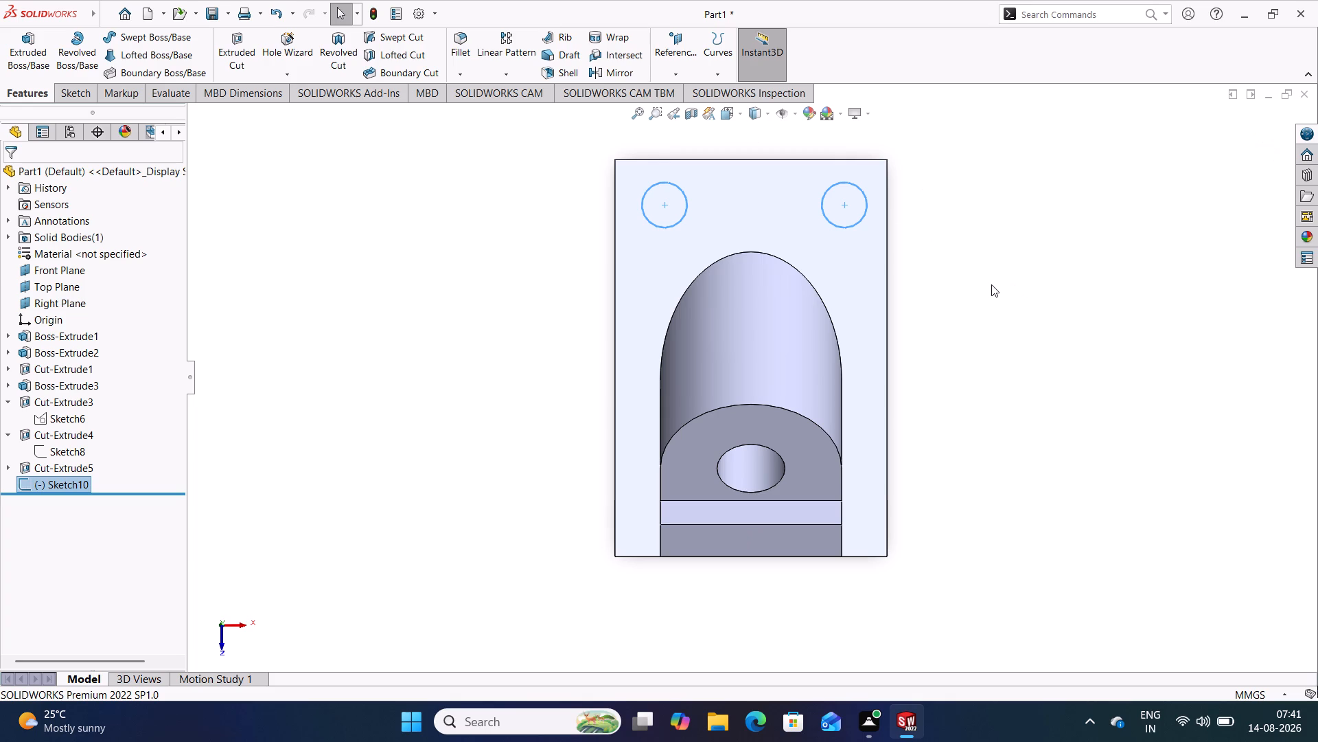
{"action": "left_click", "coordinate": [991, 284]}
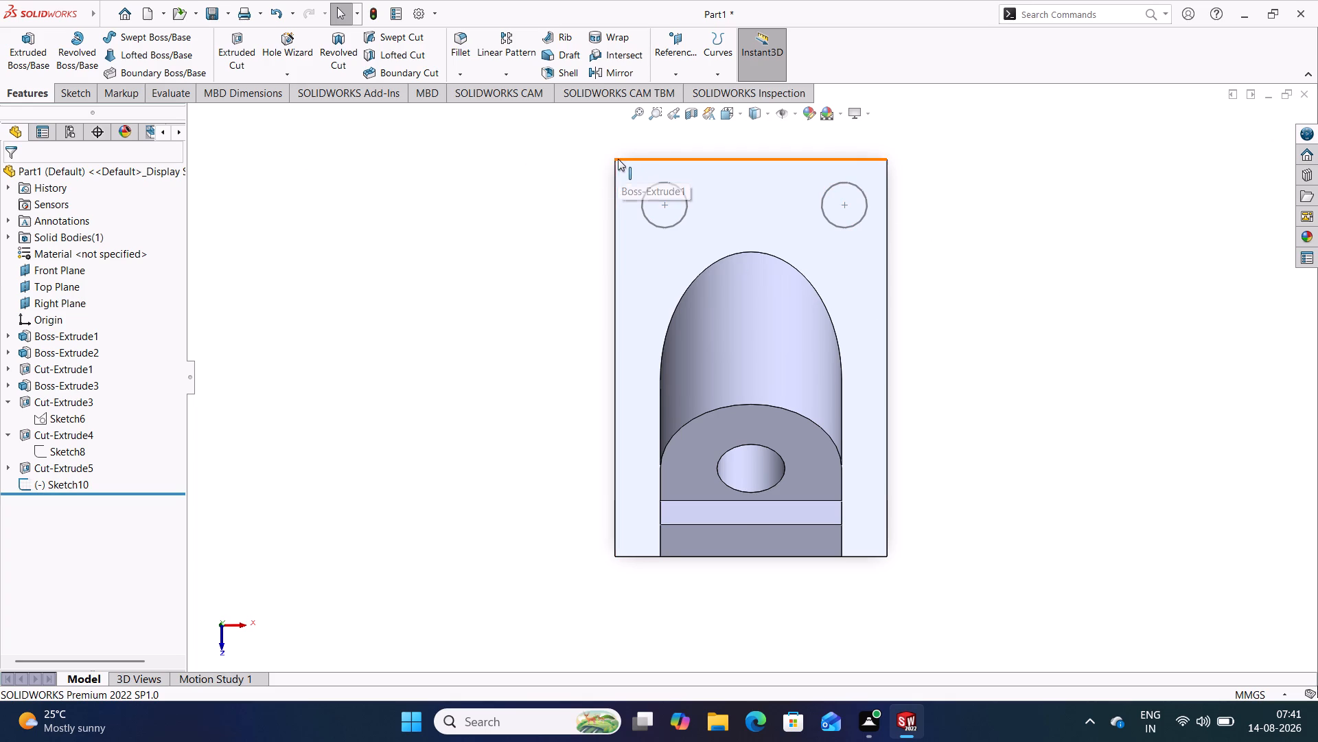
Fillet the two corner edges at the plate's far end with a 25 mm radius.
{"action": "middle_click_drag", "start_coordinate": [947, 282], "coordinate": [894, 393]}
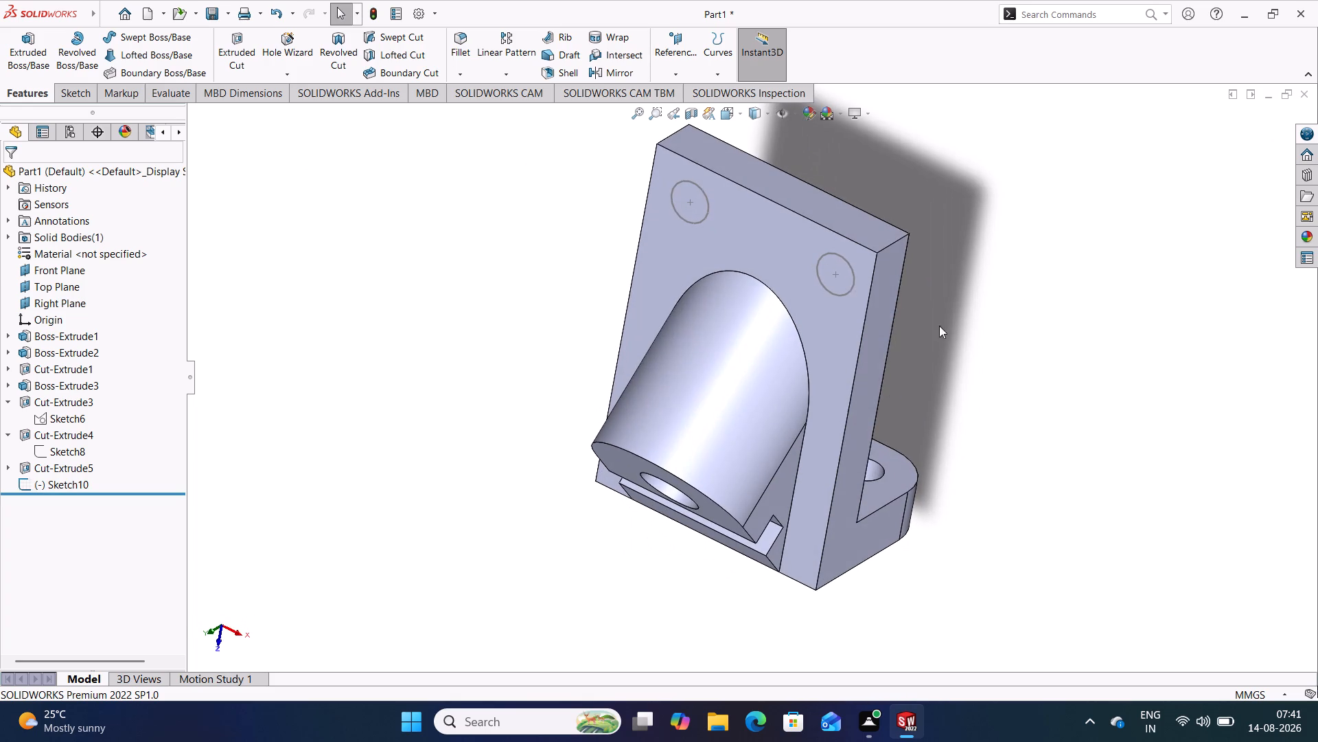
{"action": "left_click", "coordinate": [893, 242]}
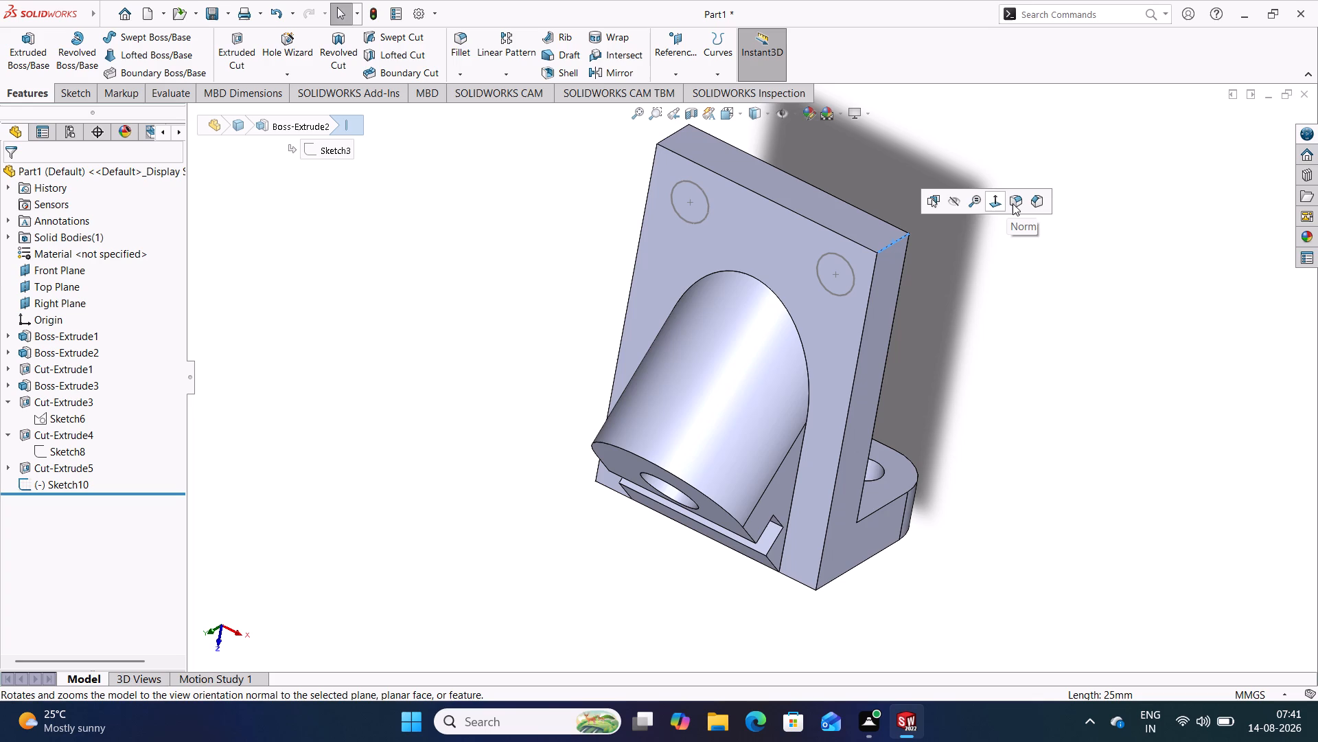
{"action": "left_click", "coordinate": [1013, 203]}
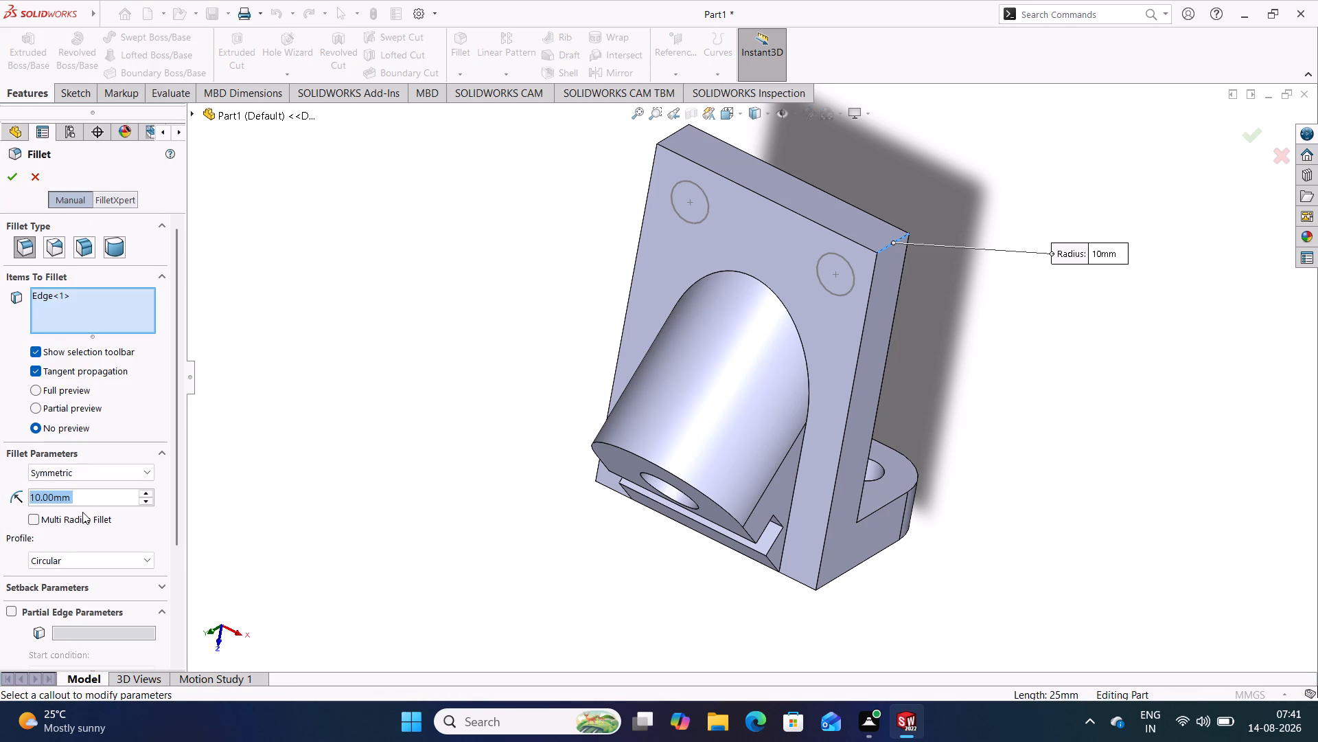
{"action": "type", "text": "25"}
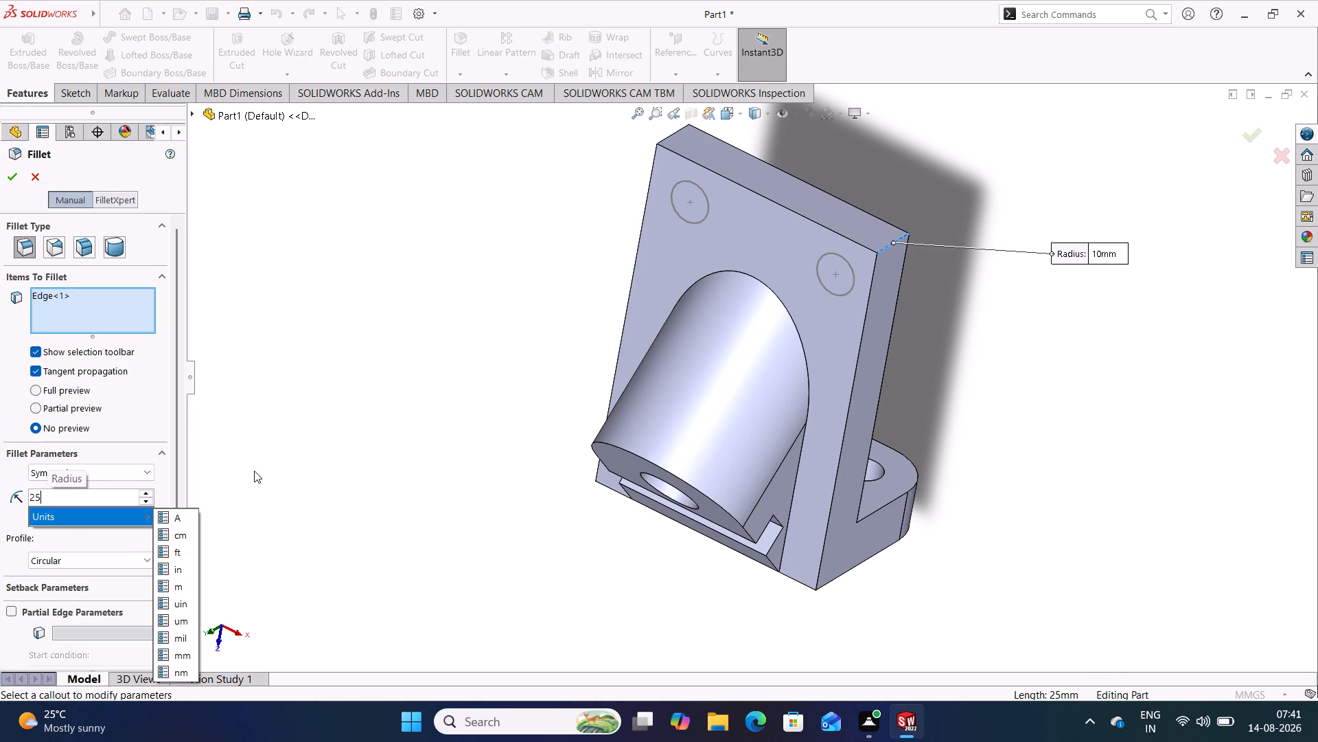
{"action": "left_click", "coordinate": [254, 471]}
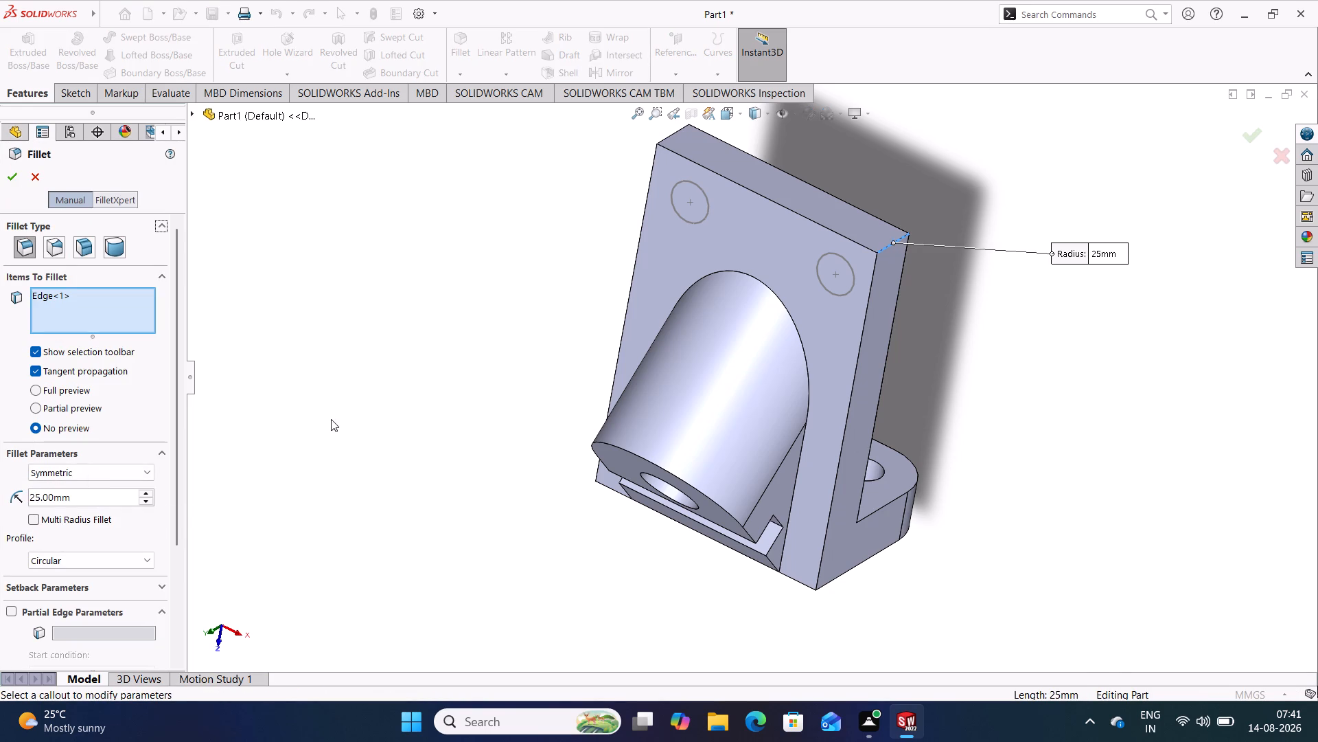
{"action": "middle_click_drag", "start_coordinate": [331, 419], "coordinate": [435, 464]}
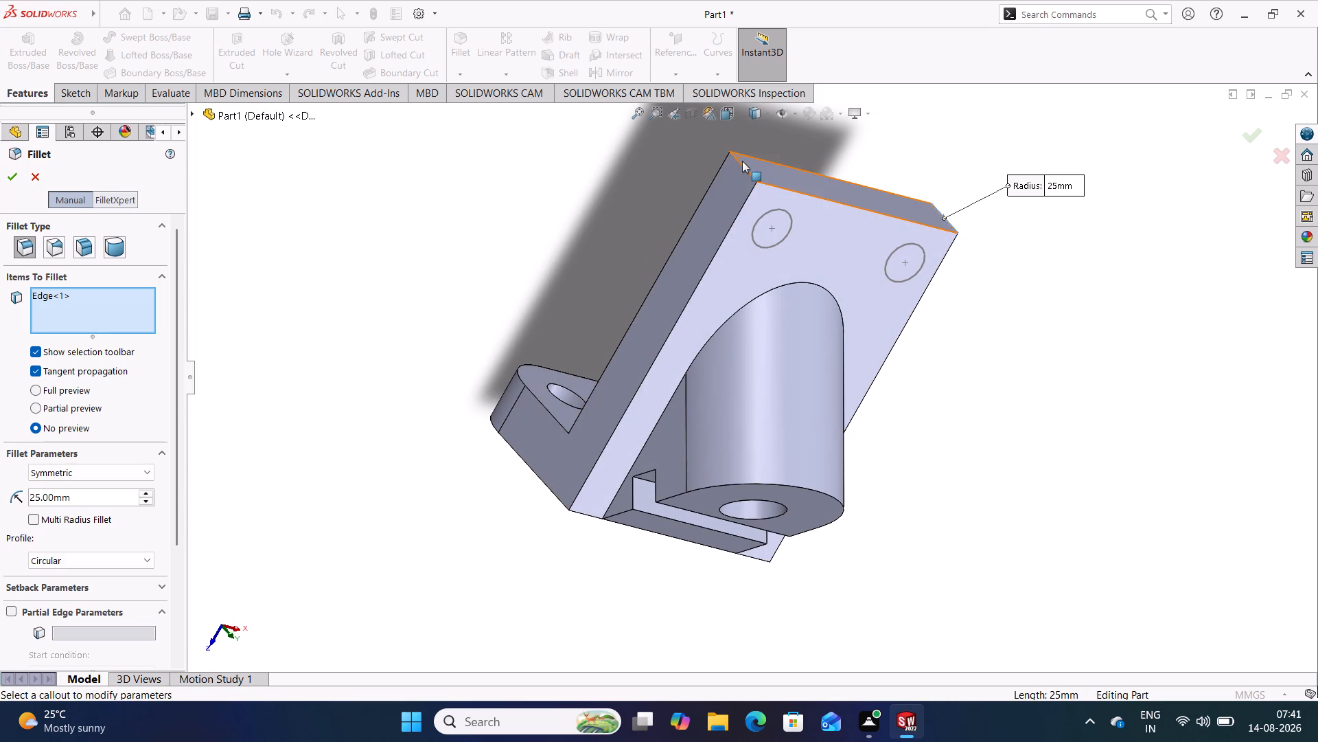
{"action": "left_click", "coordinate": [742, 164]}
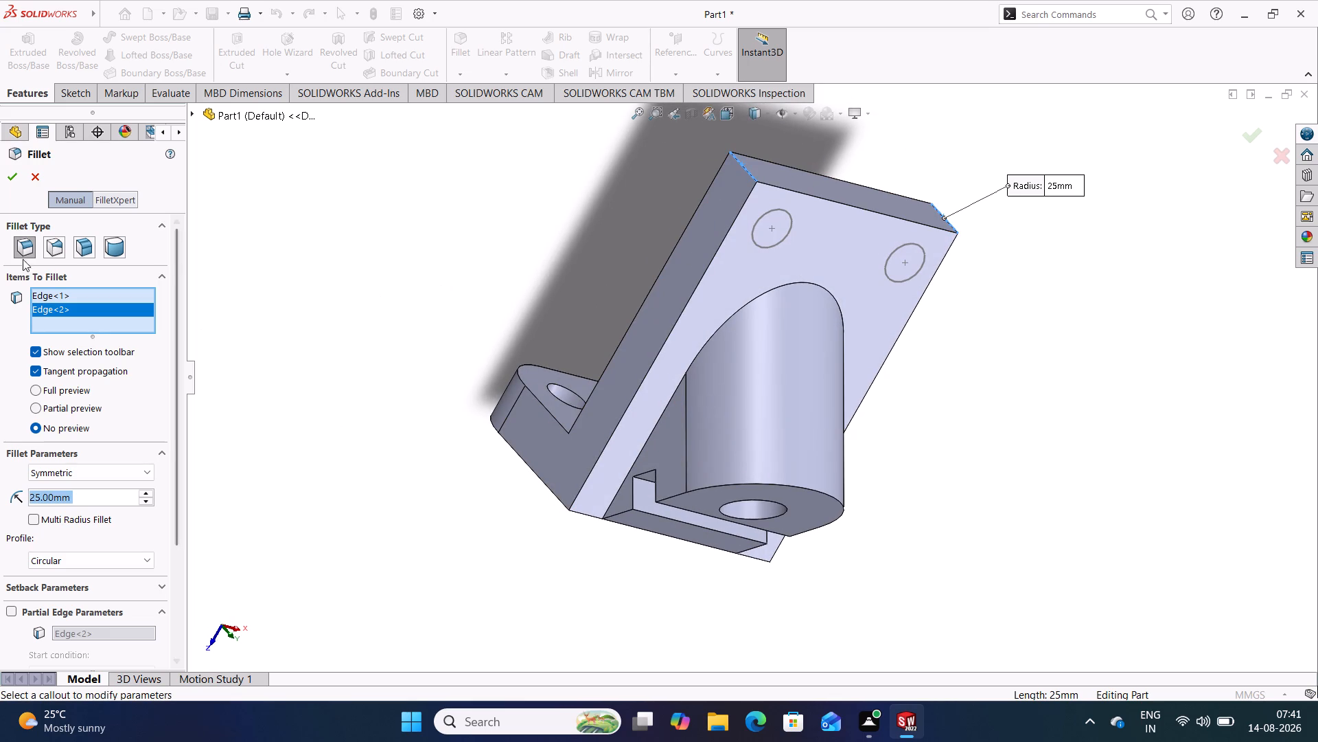
{"action": "left_click", "coordinate": [10, 173]}
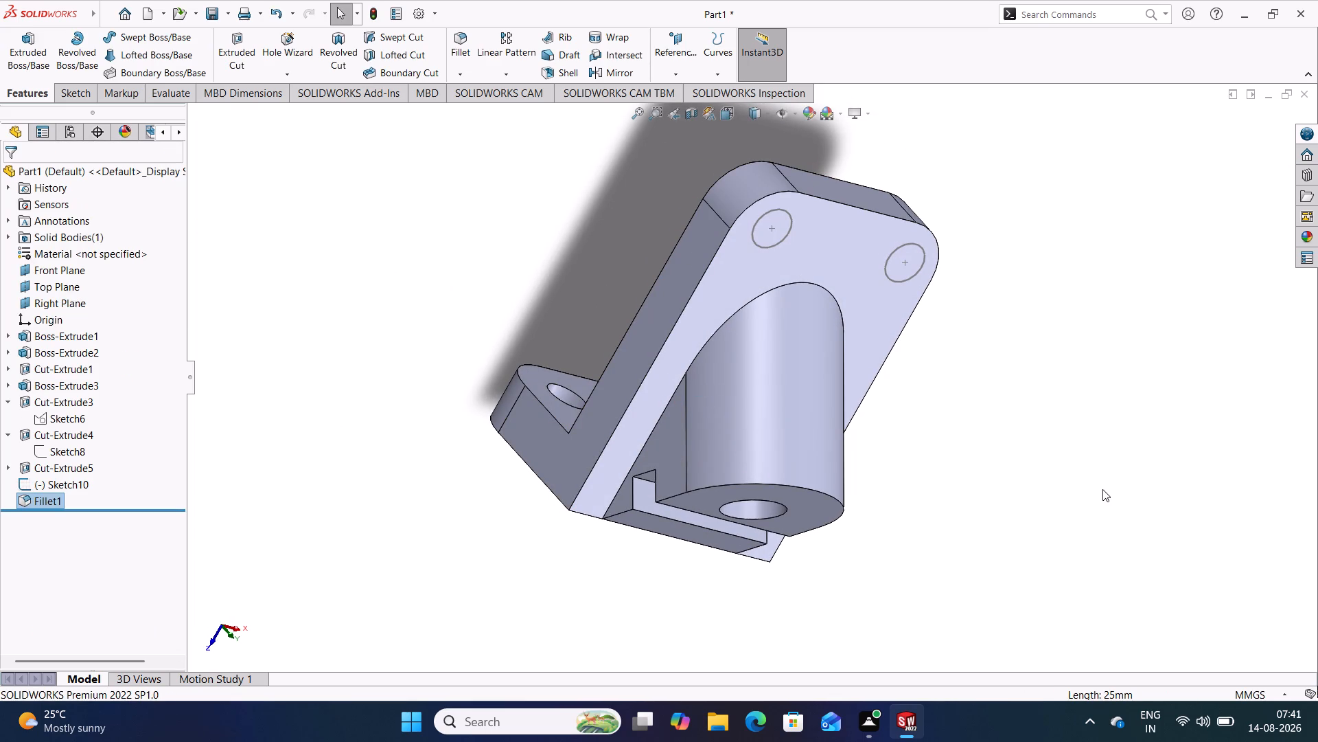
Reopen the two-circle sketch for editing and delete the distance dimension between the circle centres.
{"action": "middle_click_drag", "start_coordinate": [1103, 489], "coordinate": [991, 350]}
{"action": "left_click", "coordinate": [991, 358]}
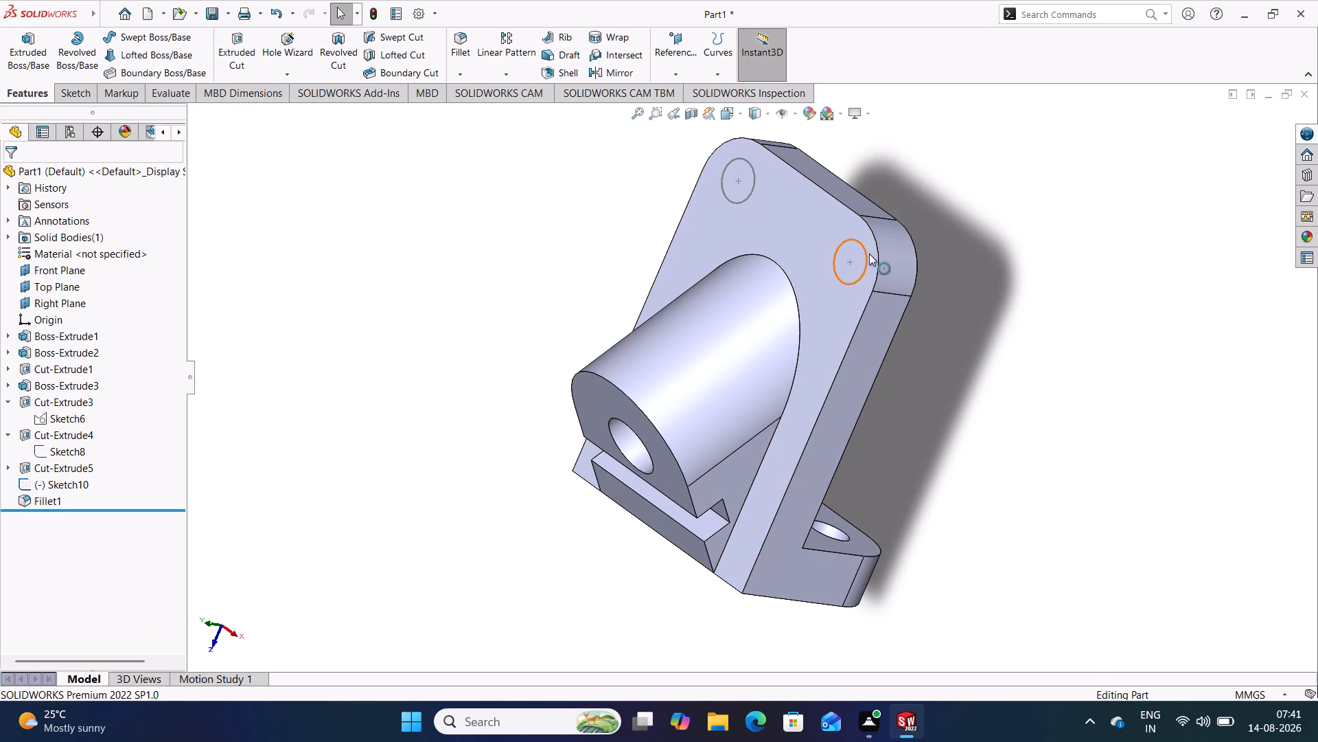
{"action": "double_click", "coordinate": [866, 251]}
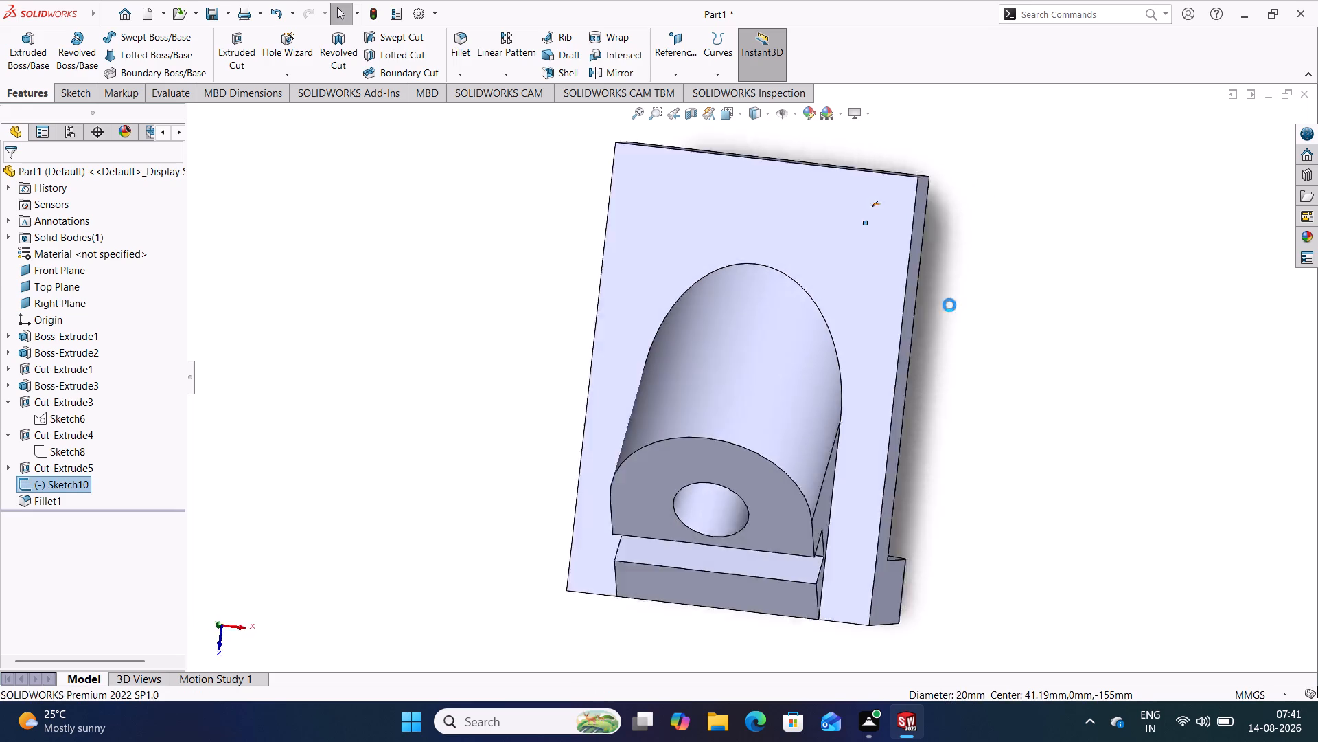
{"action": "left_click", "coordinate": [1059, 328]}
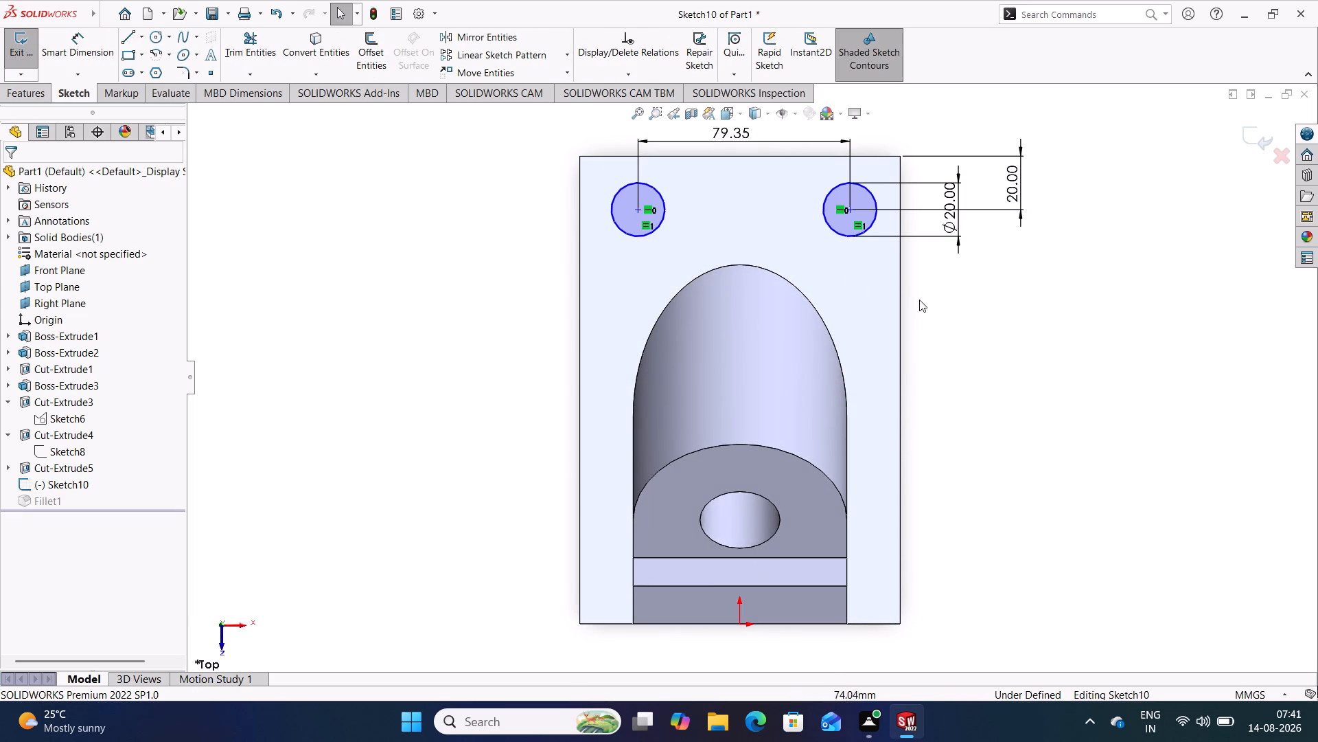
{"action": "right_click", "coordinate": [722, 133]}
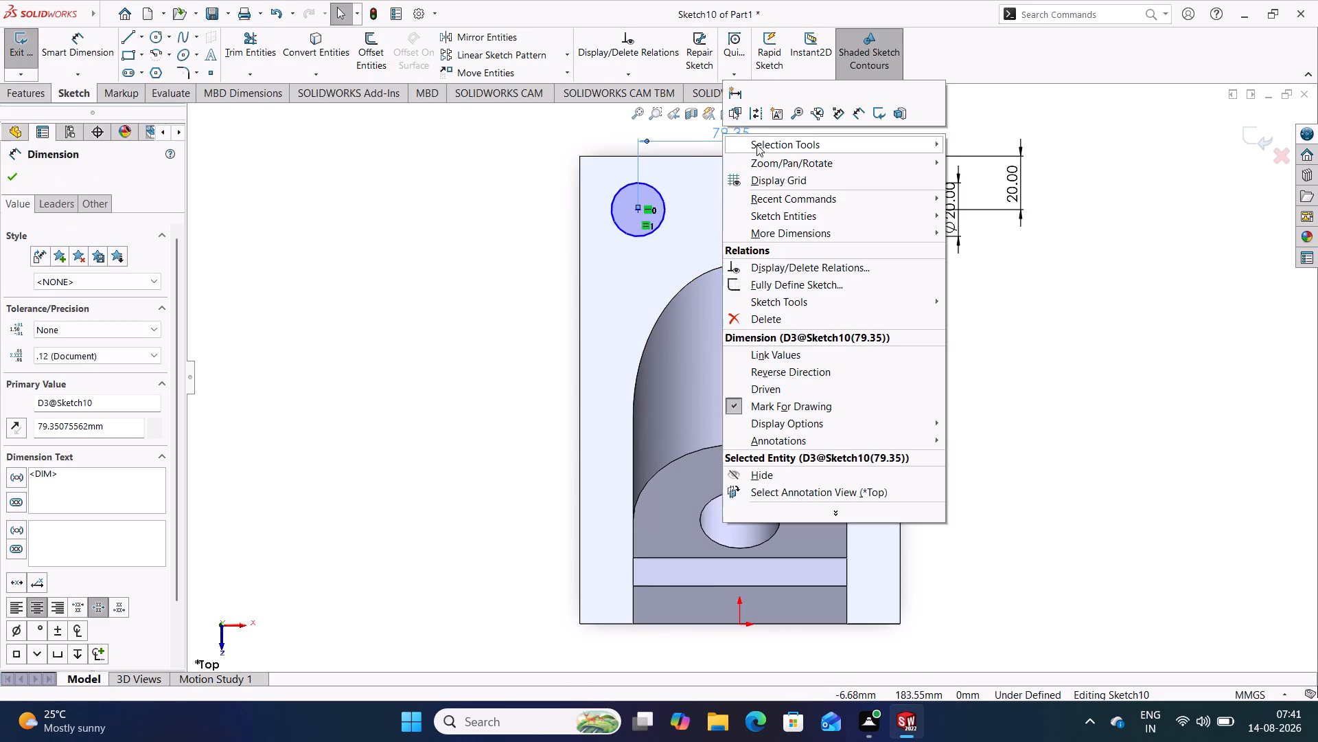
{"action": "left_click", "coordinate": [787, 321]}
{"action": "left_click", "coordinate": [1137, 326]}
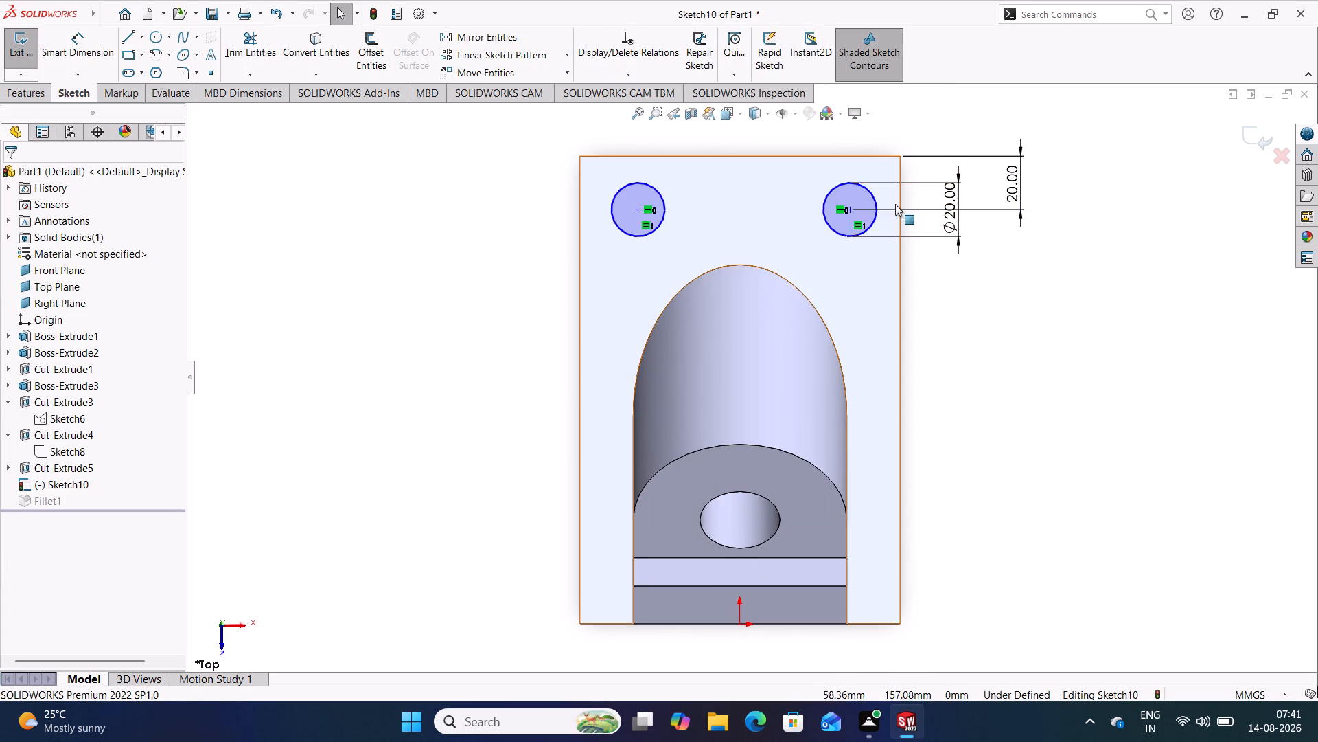
Delete both circles with their dimensions and relations from the sketch and exit it.
{"action": "left_click", "coordinate": [869, 195]}
{"action": "left_click", "coordinate": [1145, 211]}
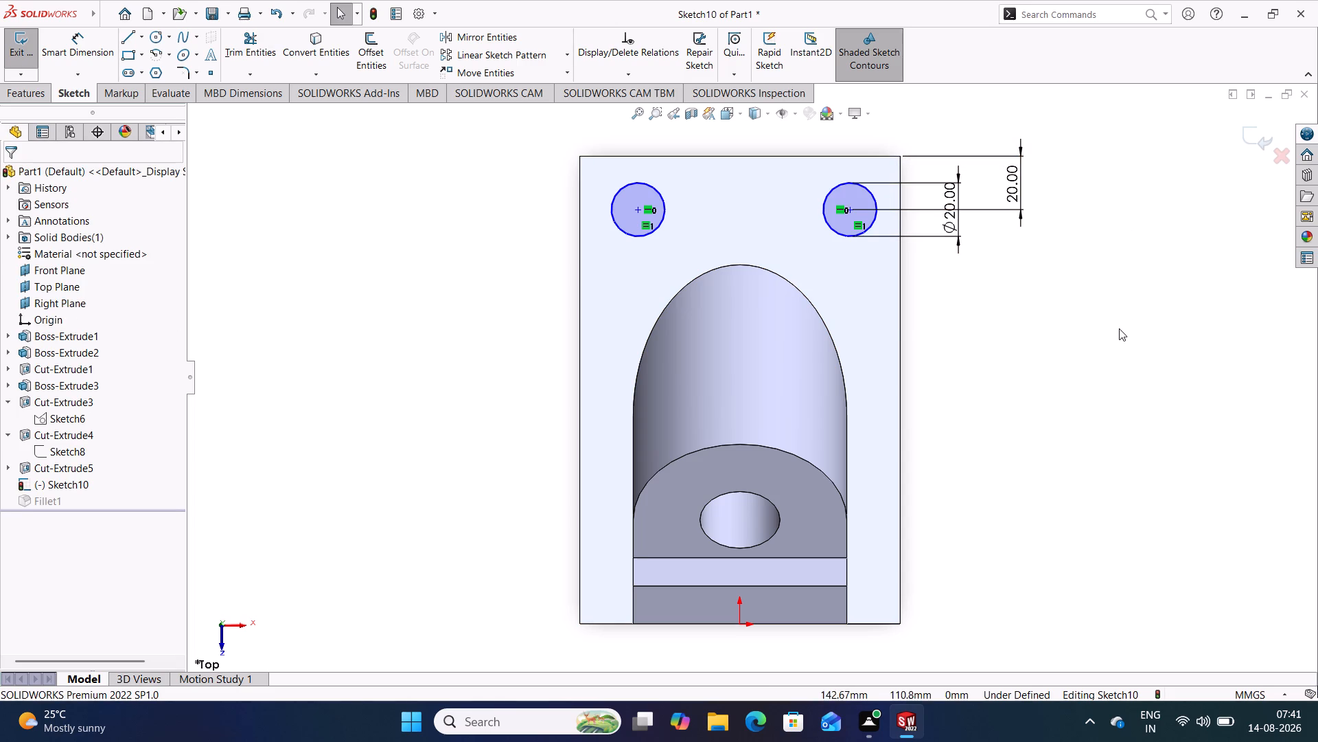
{"action": "left_click_drag", "start_coordinate": [1109, 328], "coordinate": [546, 130]}
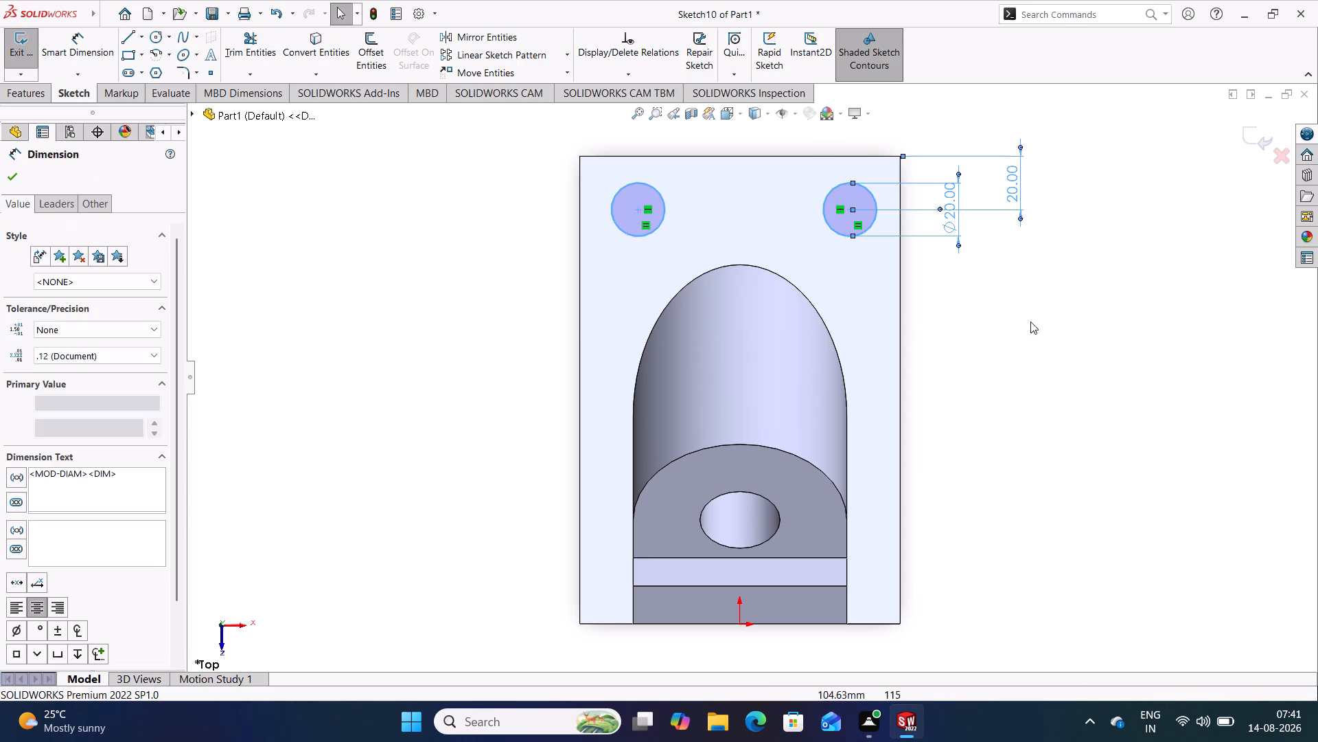
{"action": "key", "text": "Delete"}
{"action": "left_click", "coordinate": [1161, 290]}
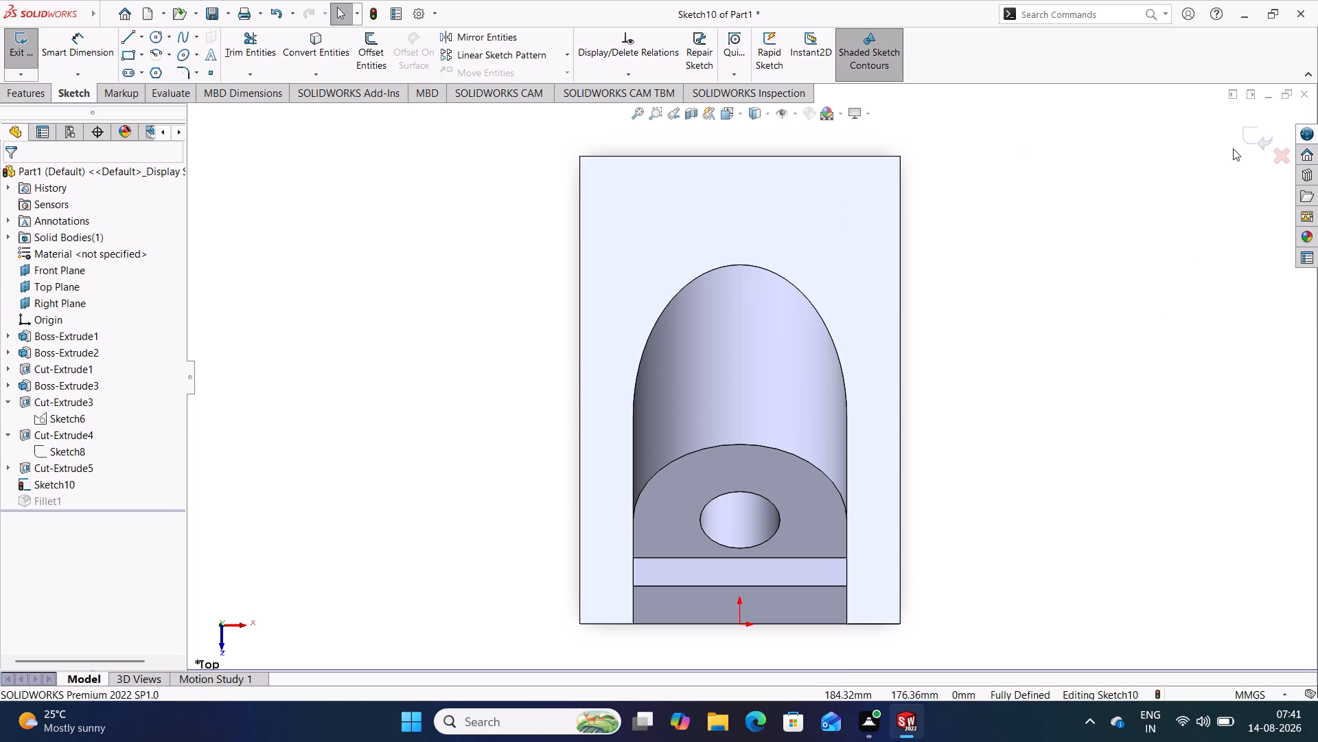
{"action": "left_click", "coordinate": [1245, 139]}
{"action": "left_click", "coordinate": [1038, 287]}
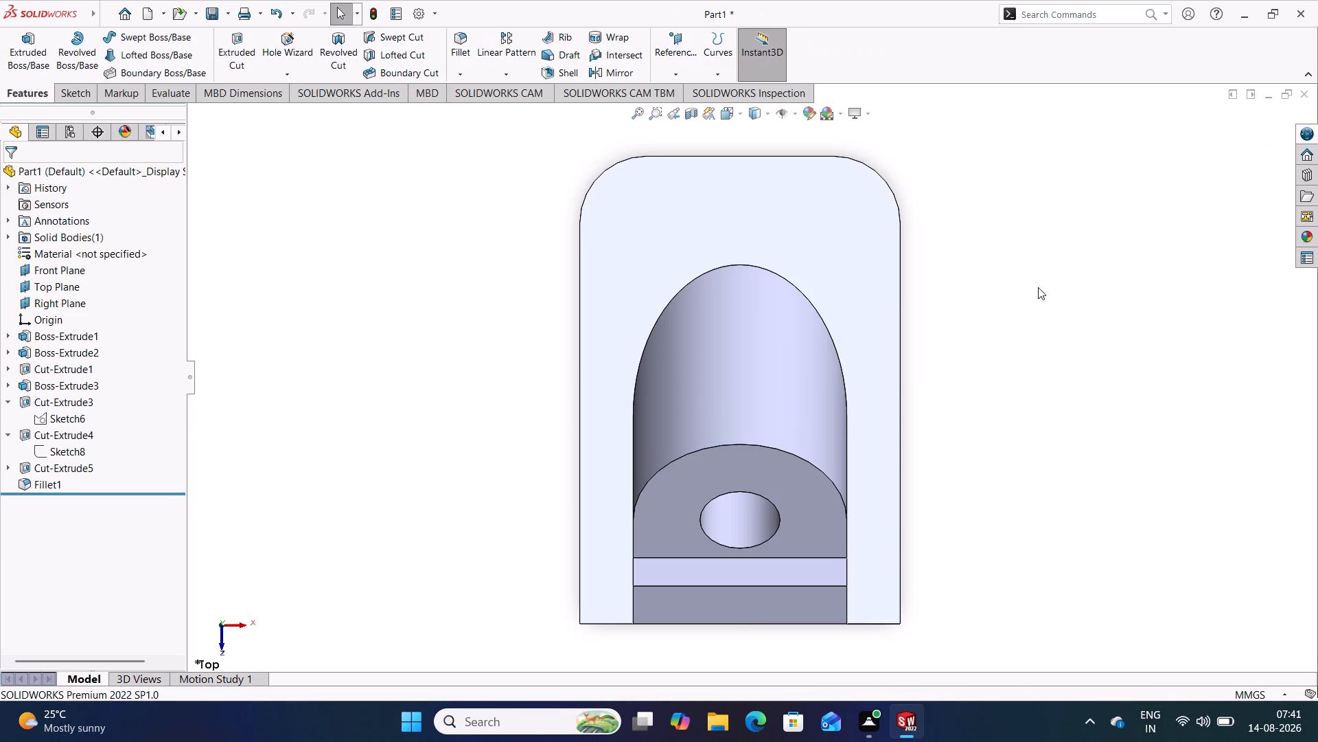
Start a new sketch on the plate's face that carries the arched boss, viewed from the top.
{"action": "left_click", "coordinate": [823, 223]}
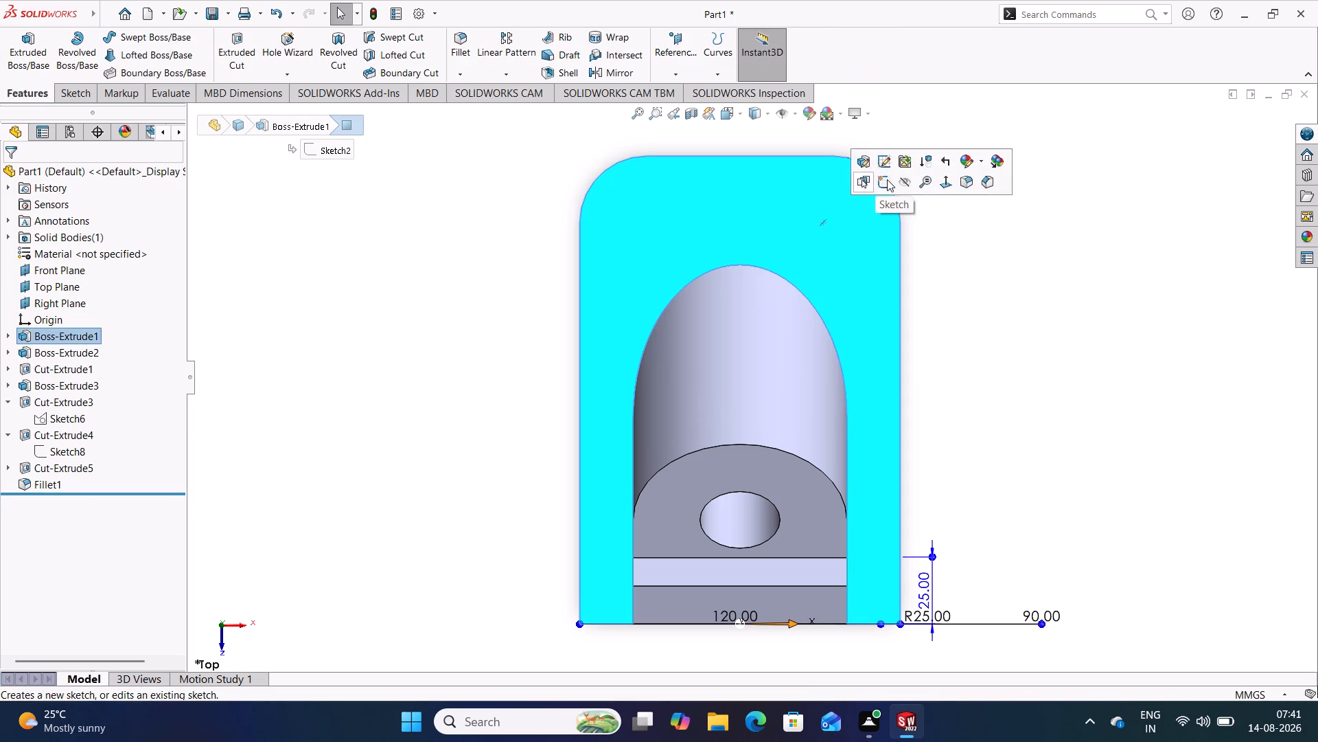
{"action": "left_click", "coordinate": [887, 179]}
{"action": "left_click", "coordinate": [962, 217]}
{"action": "middle_click", "coordinate": [734, 181]}
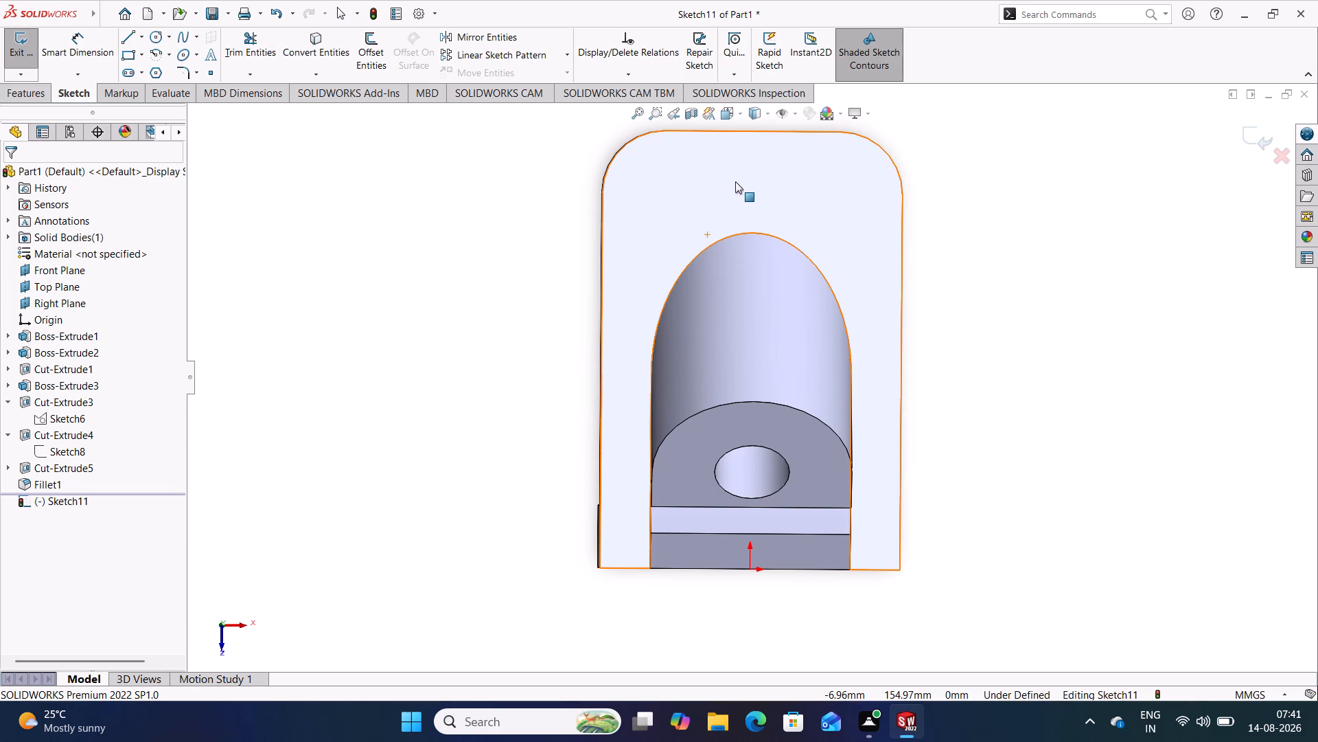
{"action": "key", "text": "ctrl+5"}
{"action": "scroll", "coordinate": [799, 192], "scroll_direction": "up", "scroll_amount": 1}
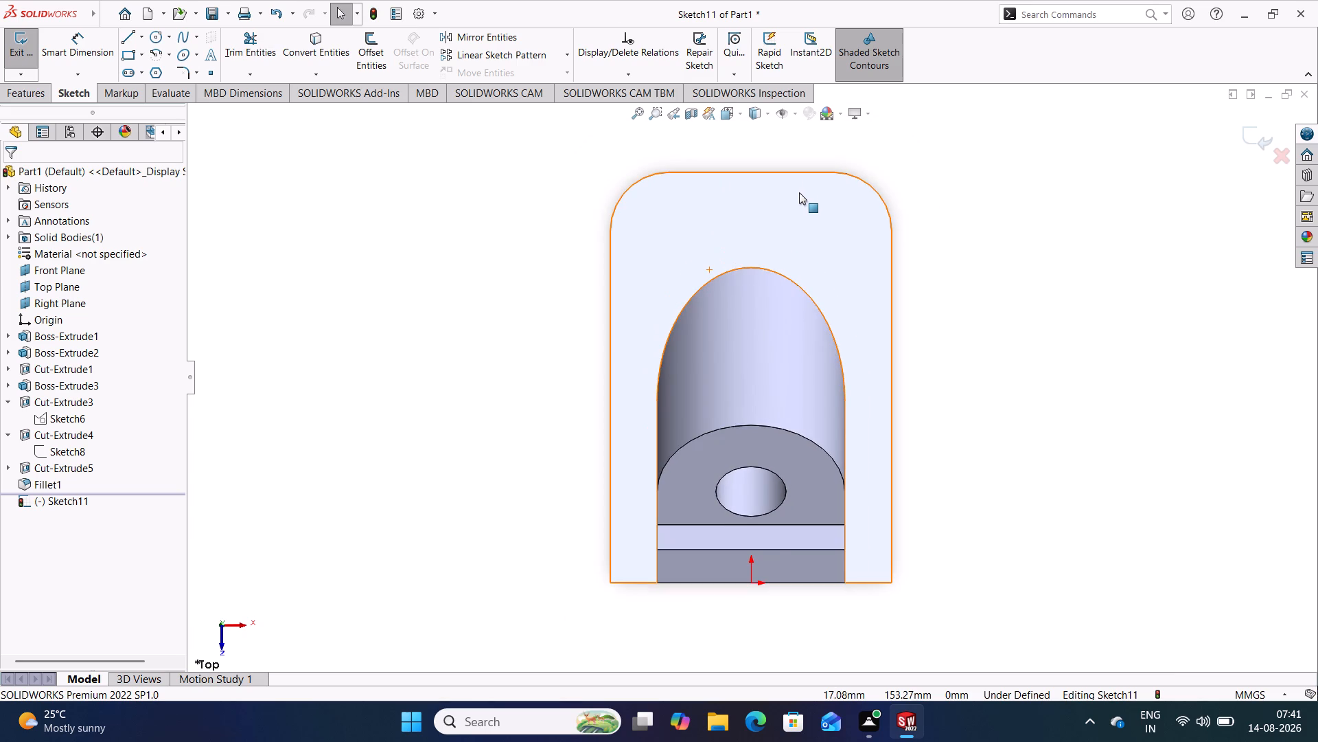
{"action": "scroll", "coordinate": [799, 192], "scroll_direction": "down", "scroll_amount": 1}
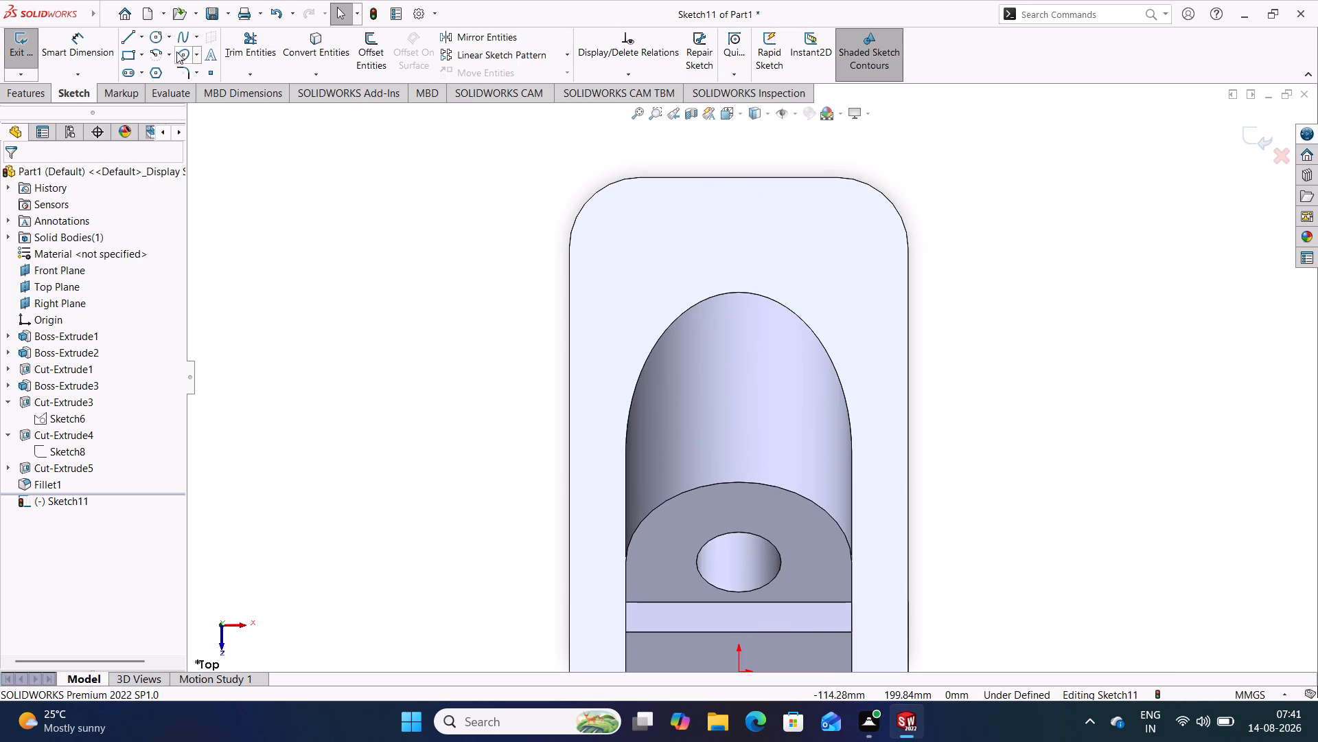
Sketch two circles about 21 mm in diameter on the plate's face, one near each rounded far corner.
{"action": "left_click", "coordinate": [152, 31]}
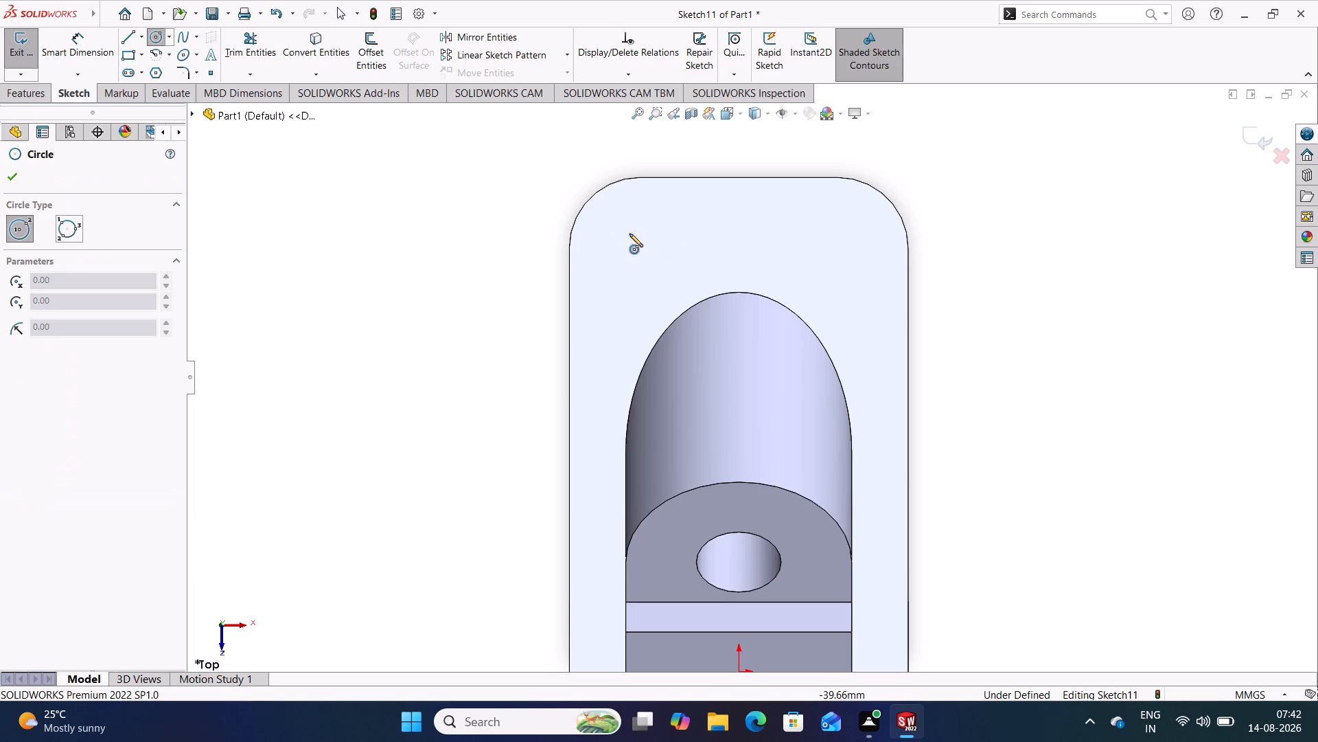
{"action": "left_click", "coordinate": [629, 234]}
{"action": "left_click", "coordinate": [645, 259]}
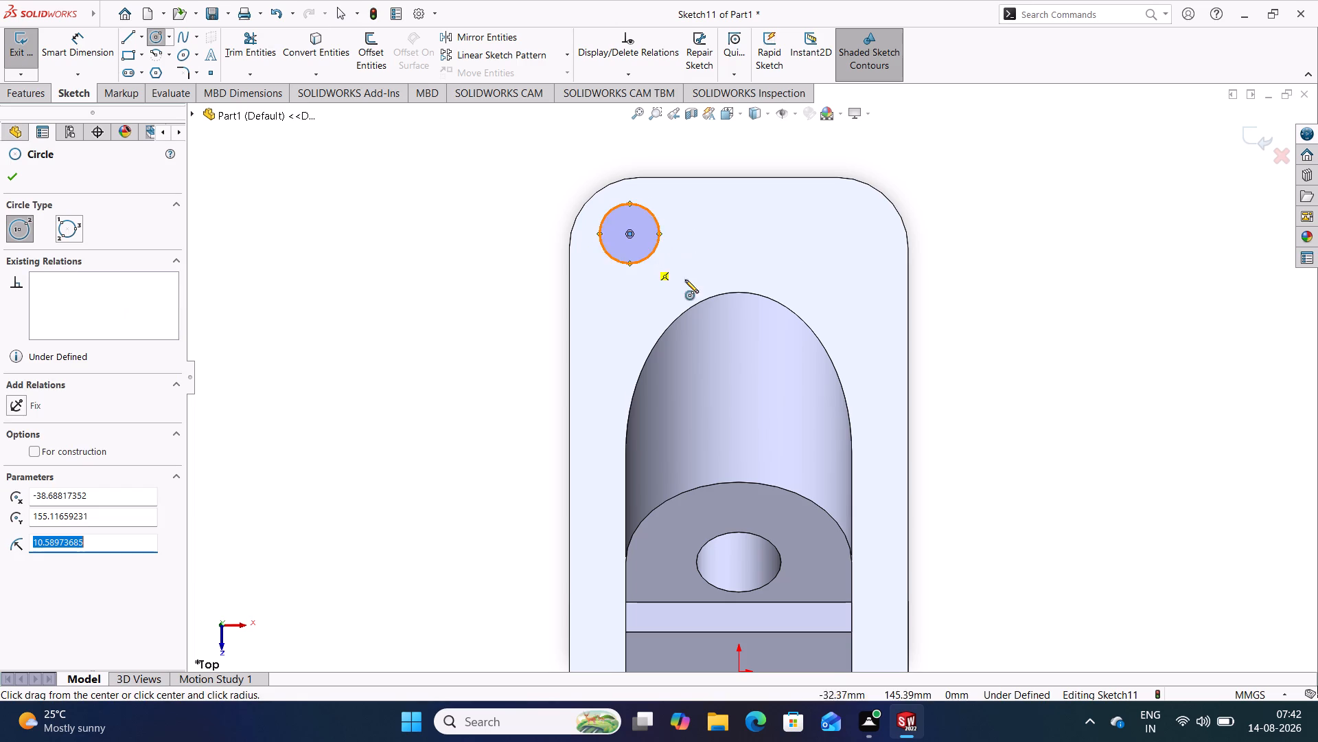
{"action": "left_click", "coordinate": [838, 234]}
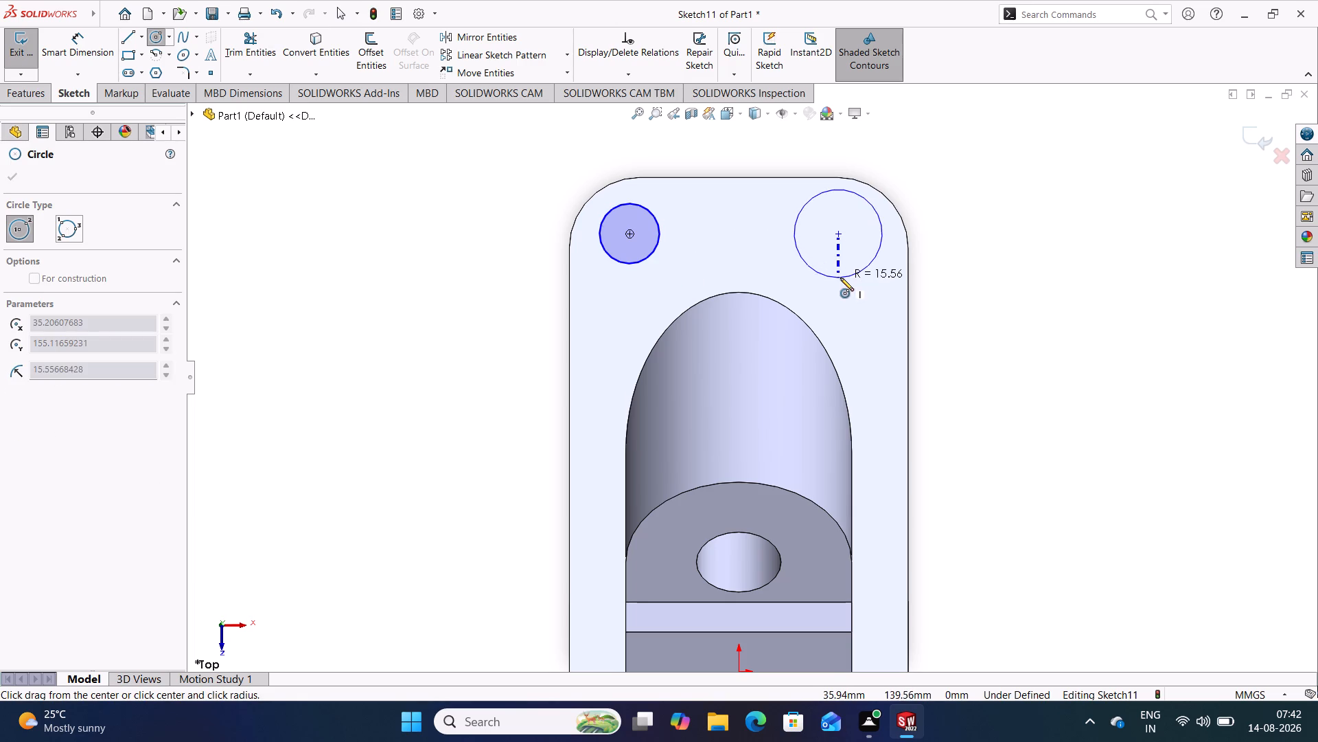
{"action": "left_click", "coordinate": [840, 264]}
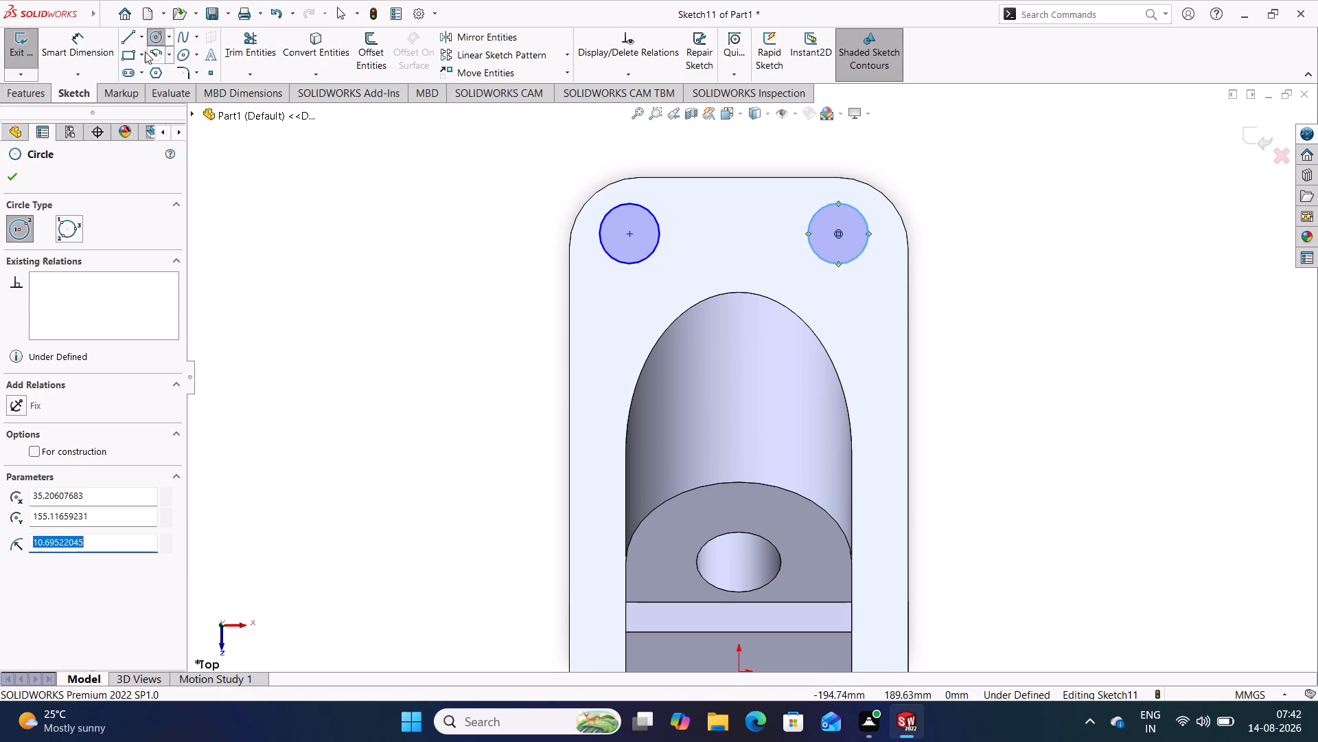
{"action": "left_click", "coordinate": [156, 39]}
Dimension the circle near the far corner on the negative X side to a diameter of 20 mm.
{"action": "right_click_drag", "start_coordinate": [310, 276], "coordinate": [321, 173]}
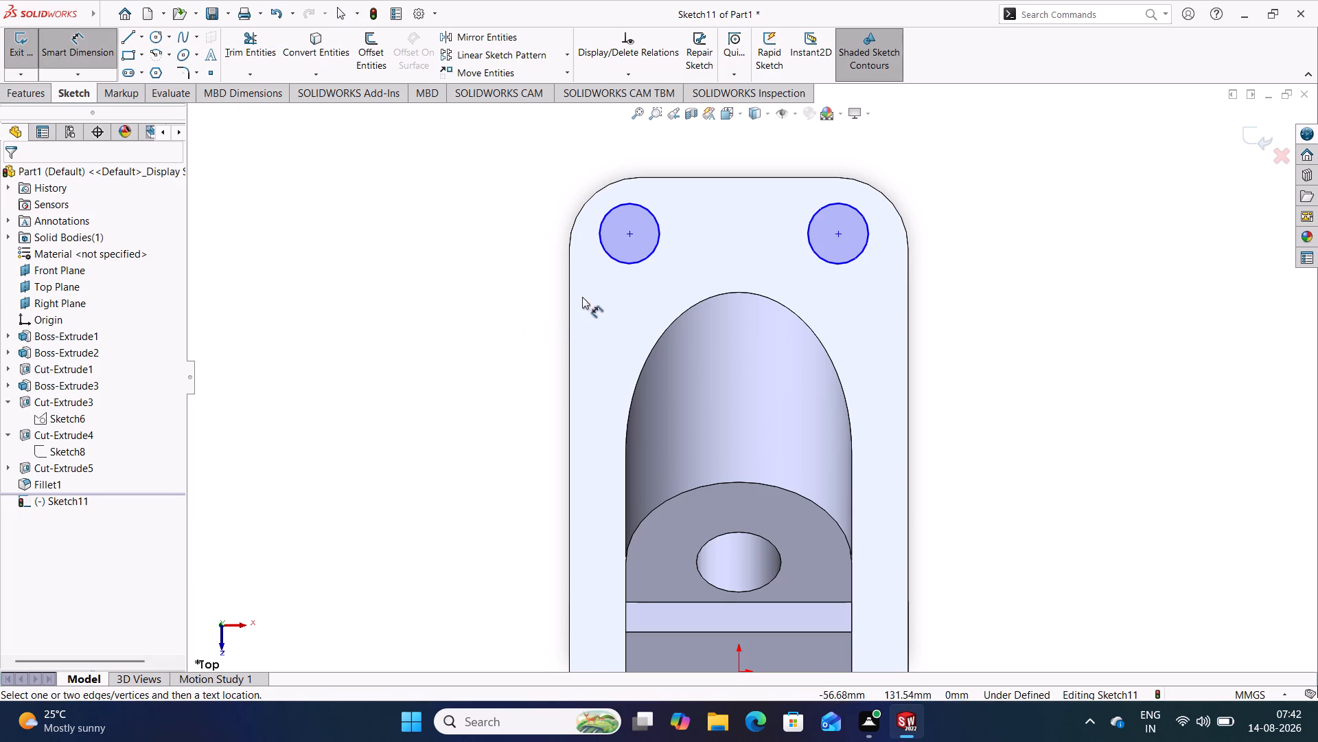
{"action": "left_click", "coordinate": [610, 259]}
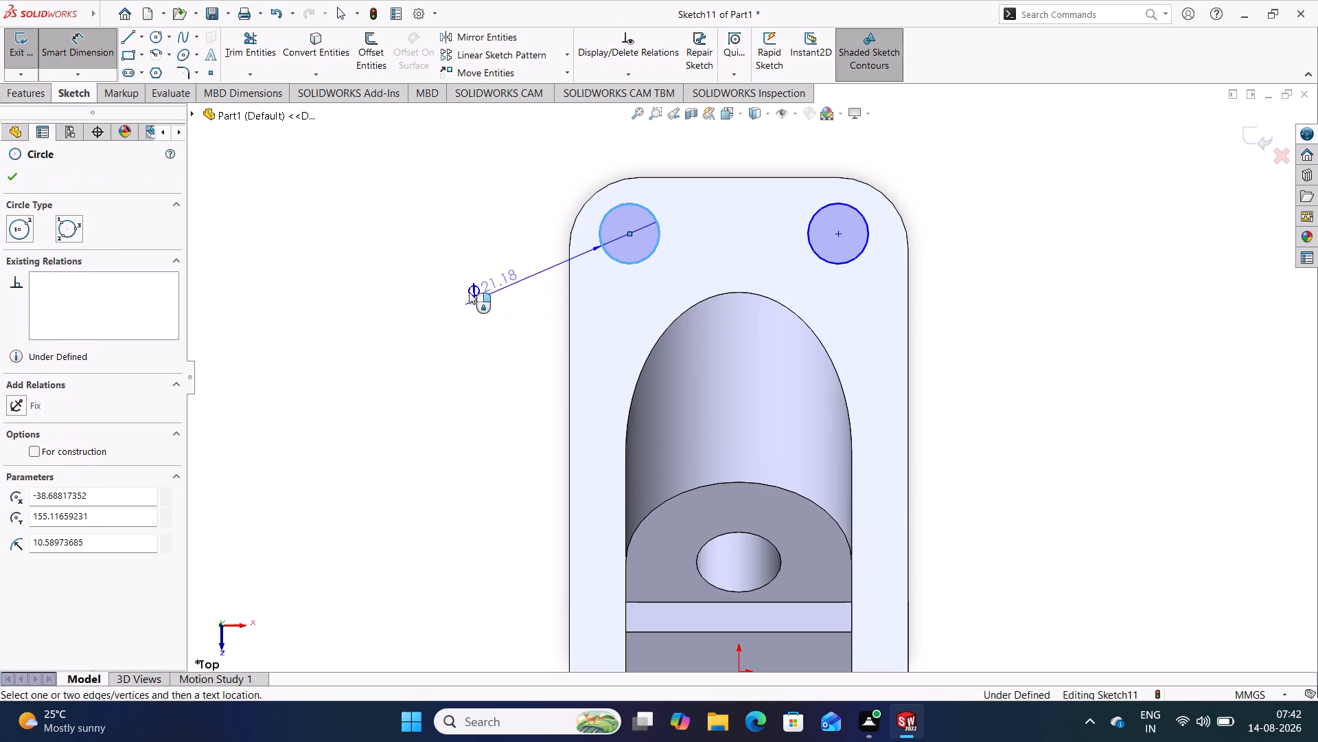
{"action": "left_click", "coordinate": [469, 292]}
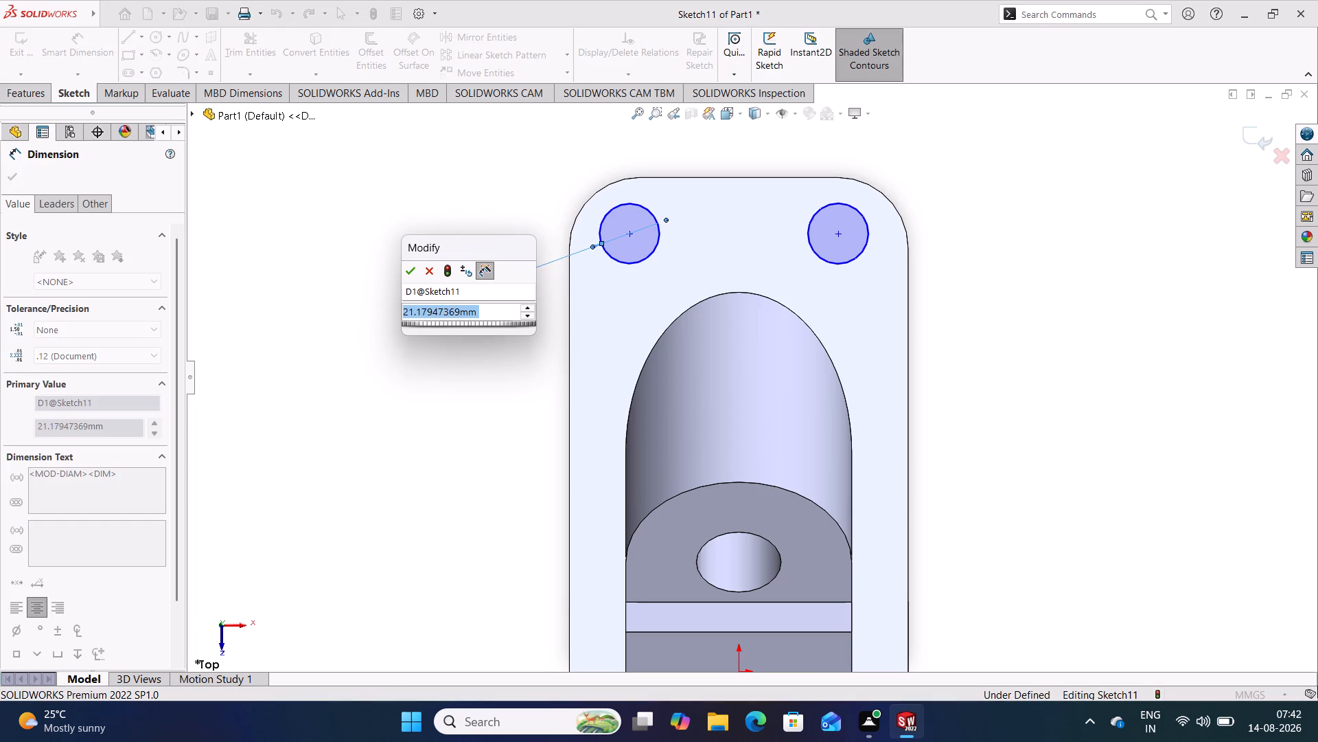
{"action": "type", "text": "20"}
{"action": "key", "text": "Return"}
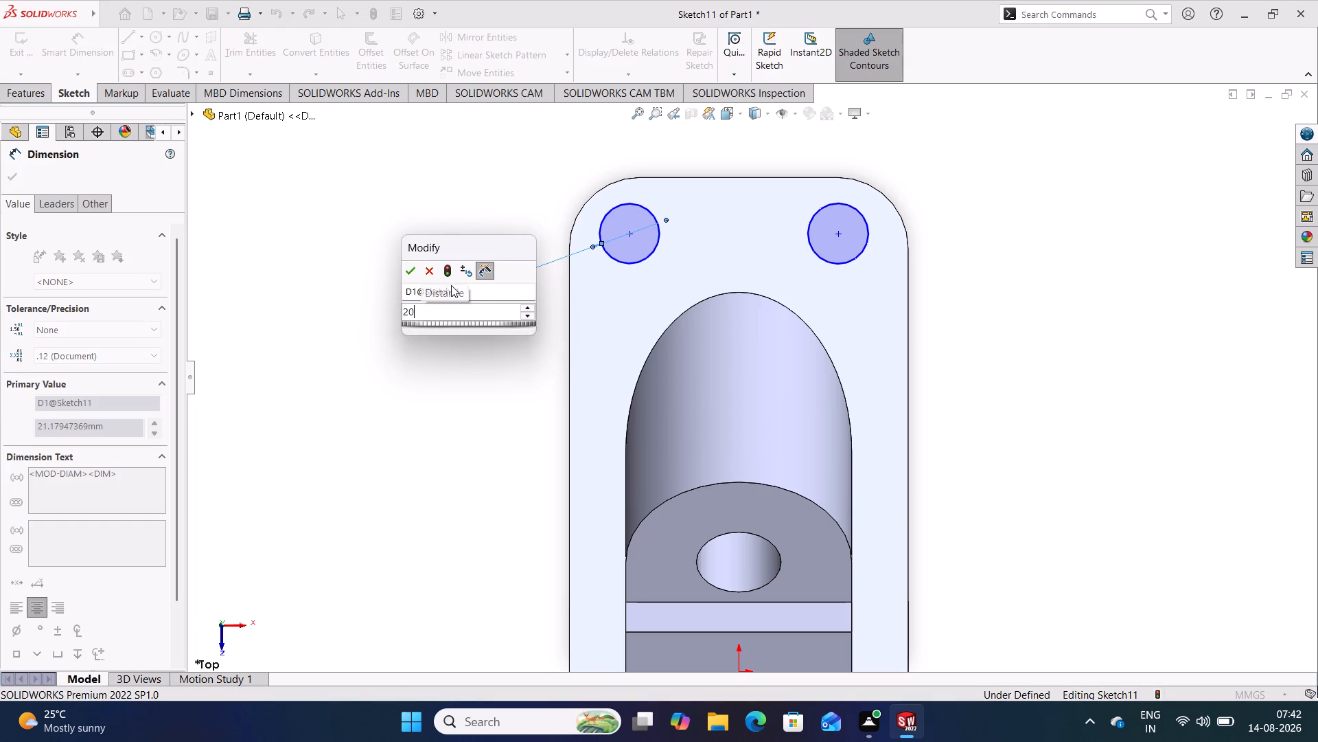
{"action": "left_click", "coordinate": [435, 386]}
{"action": "right_click_drag", "start_coordinate": [437, 403], "coordinate": [420, 220]}
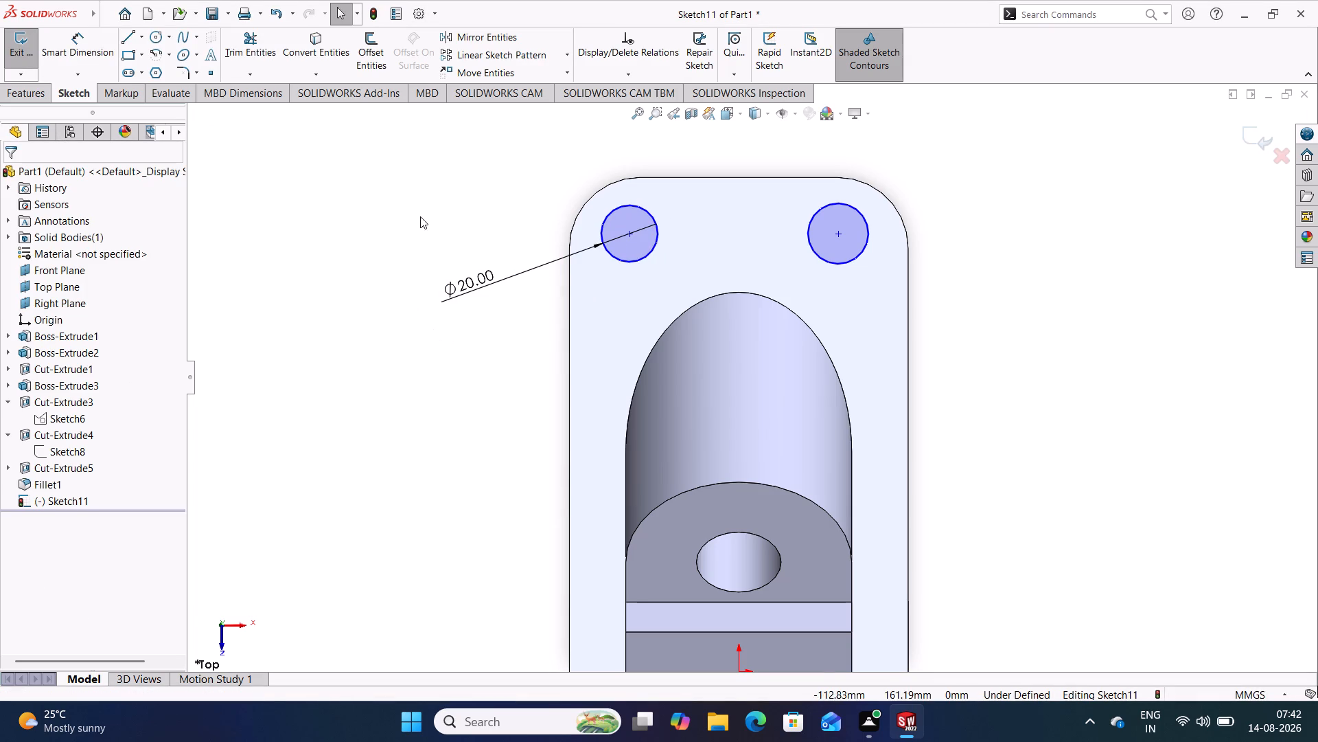
Add an Equal relation between the two corner circles.
{"action": "left_click", "coordinate": [629, 260]}
{"action": "left_click", "coordinate": [831, 262], "text": "ctrl"}
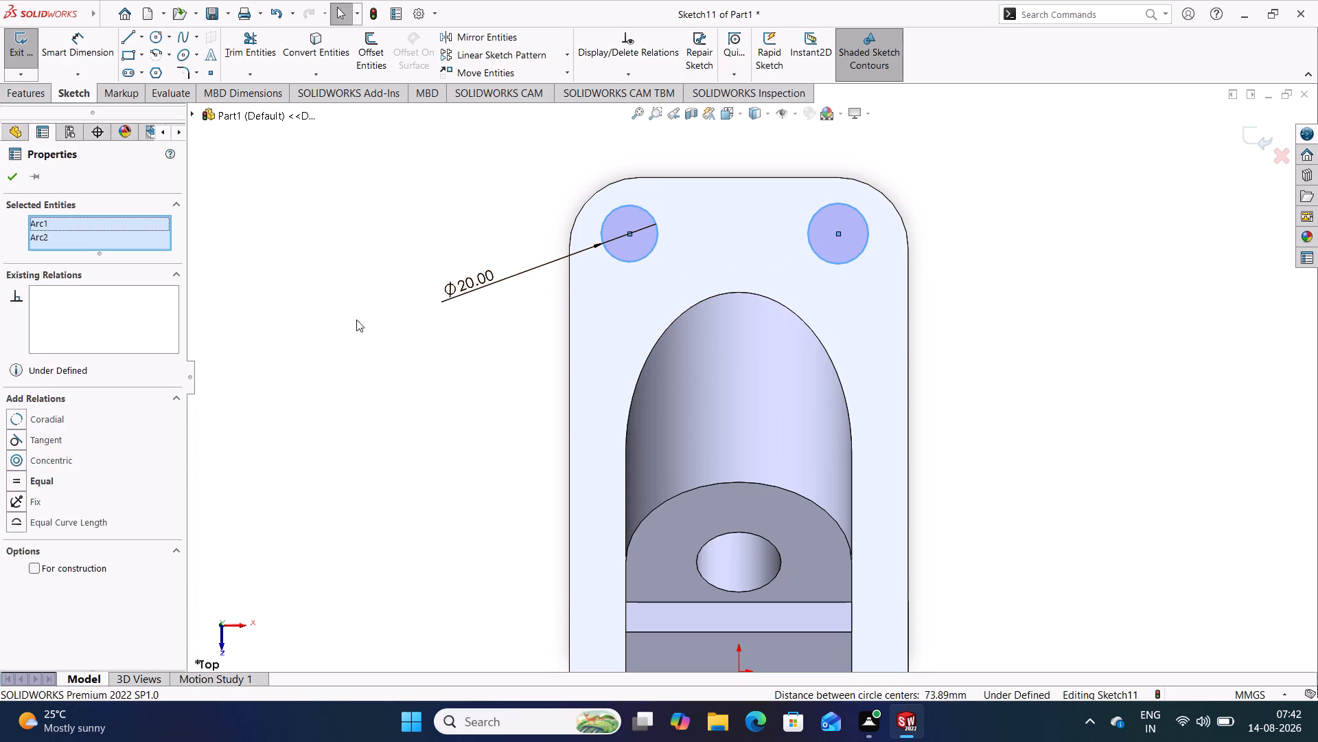
{"action": "left_click", "coordinate": [38, 480]}
{"action": "left_click", "coordinate": [276, 396]}
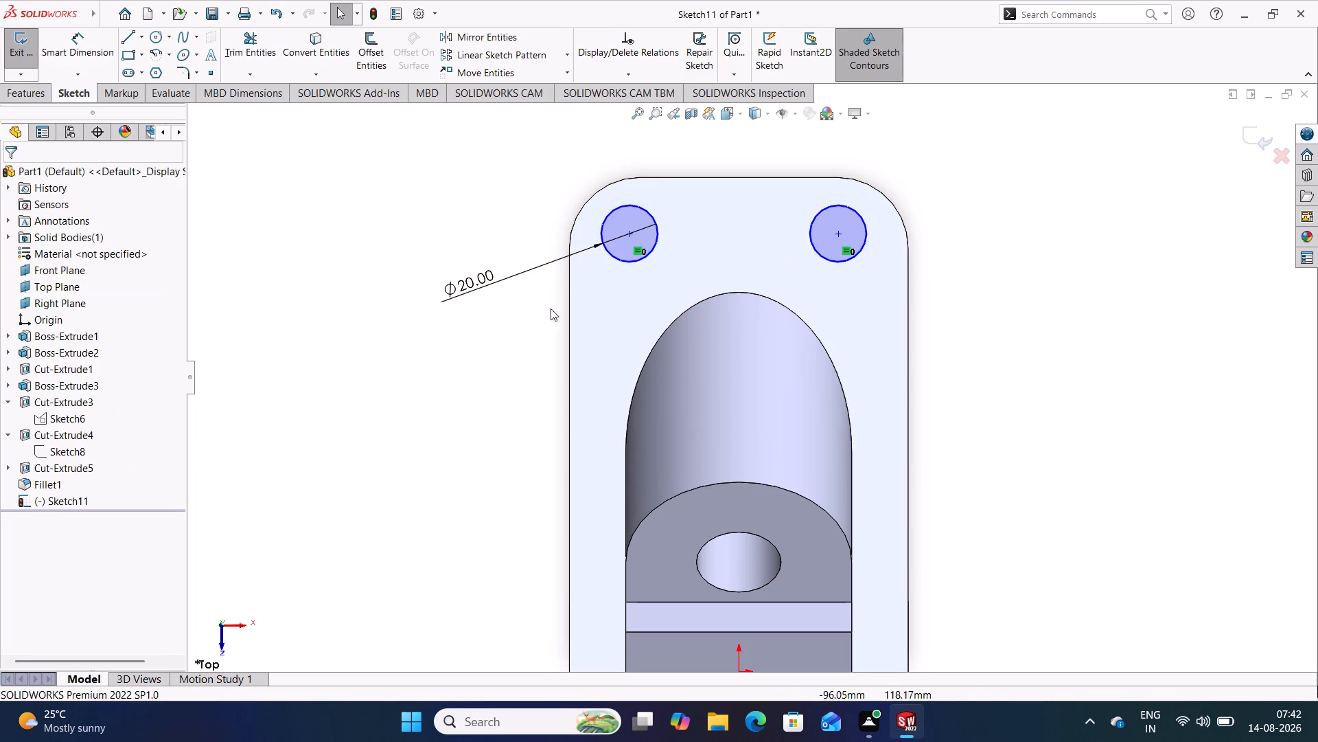
Make each circle concentric with the rounded corner edge beside it and exit the sketch.
{"action": "left_click", "coordinate": [636, 210]}
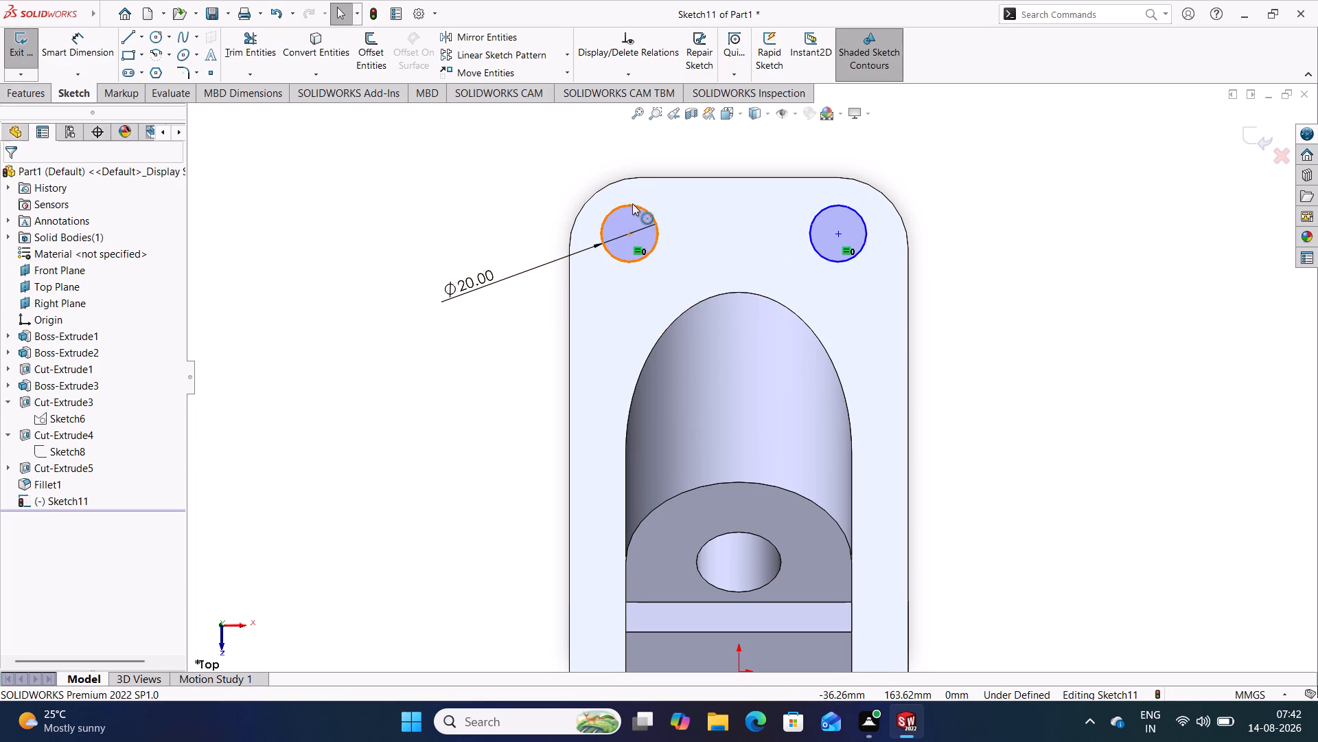
{"action": "left_click", "coordinate": [608, 188], "text": "ctrl"}
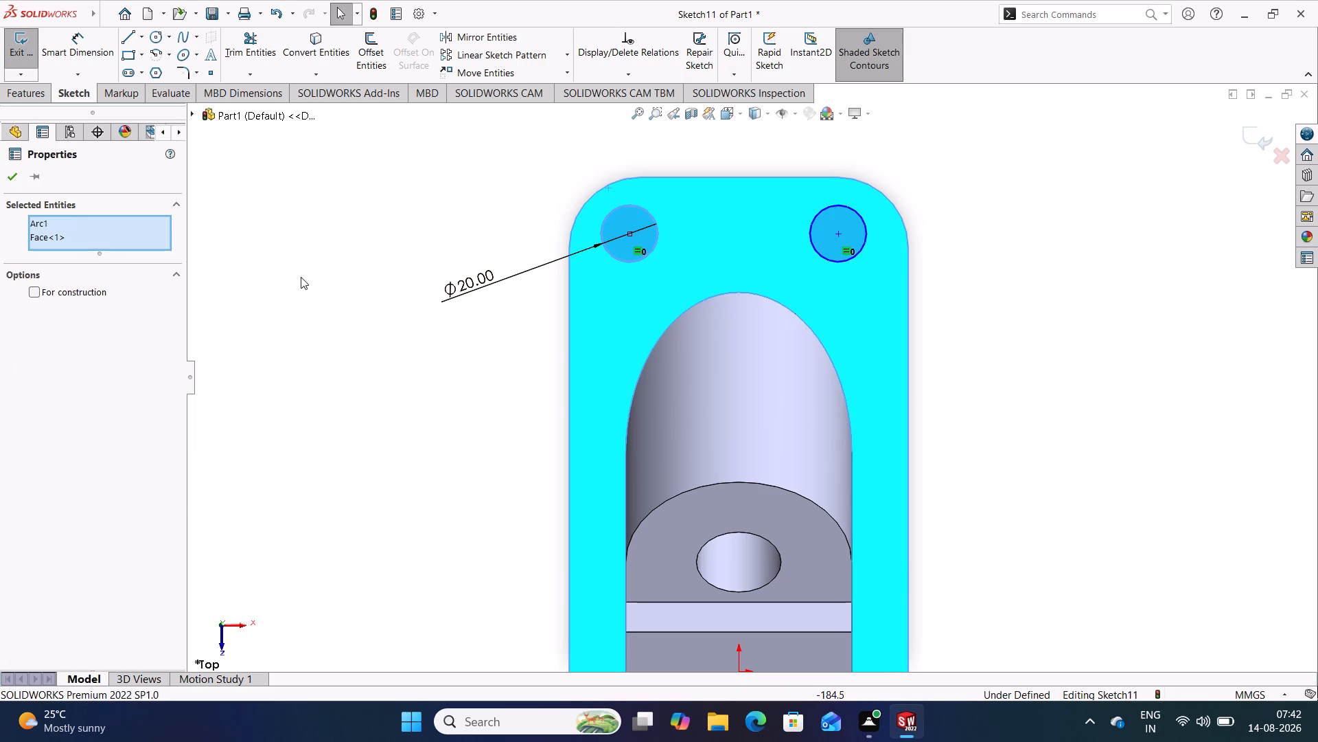
{"action": "left_click", "coordinate": [324, 263]}
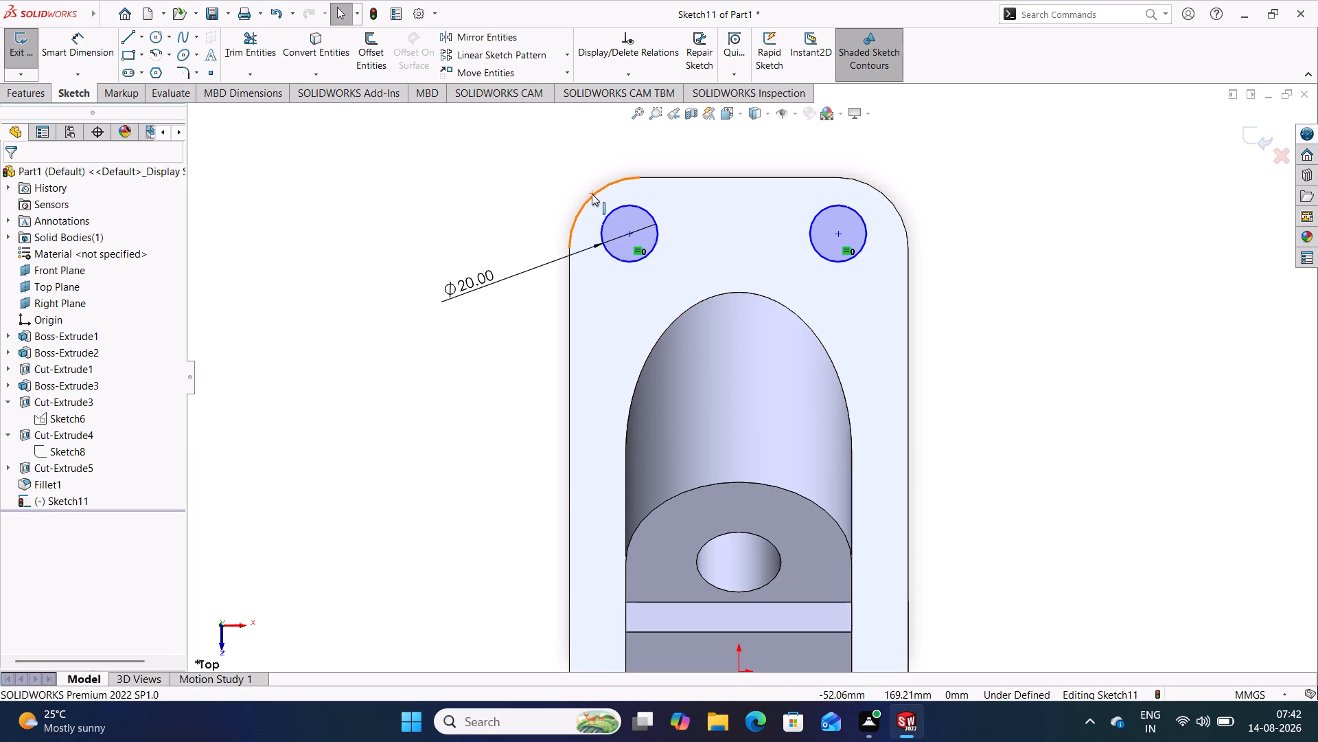
{"action": "left_click", "coordinate": [592, 194]}
{"action": "left_click", "coordinate": [621, 204], "text": "ctrl"}
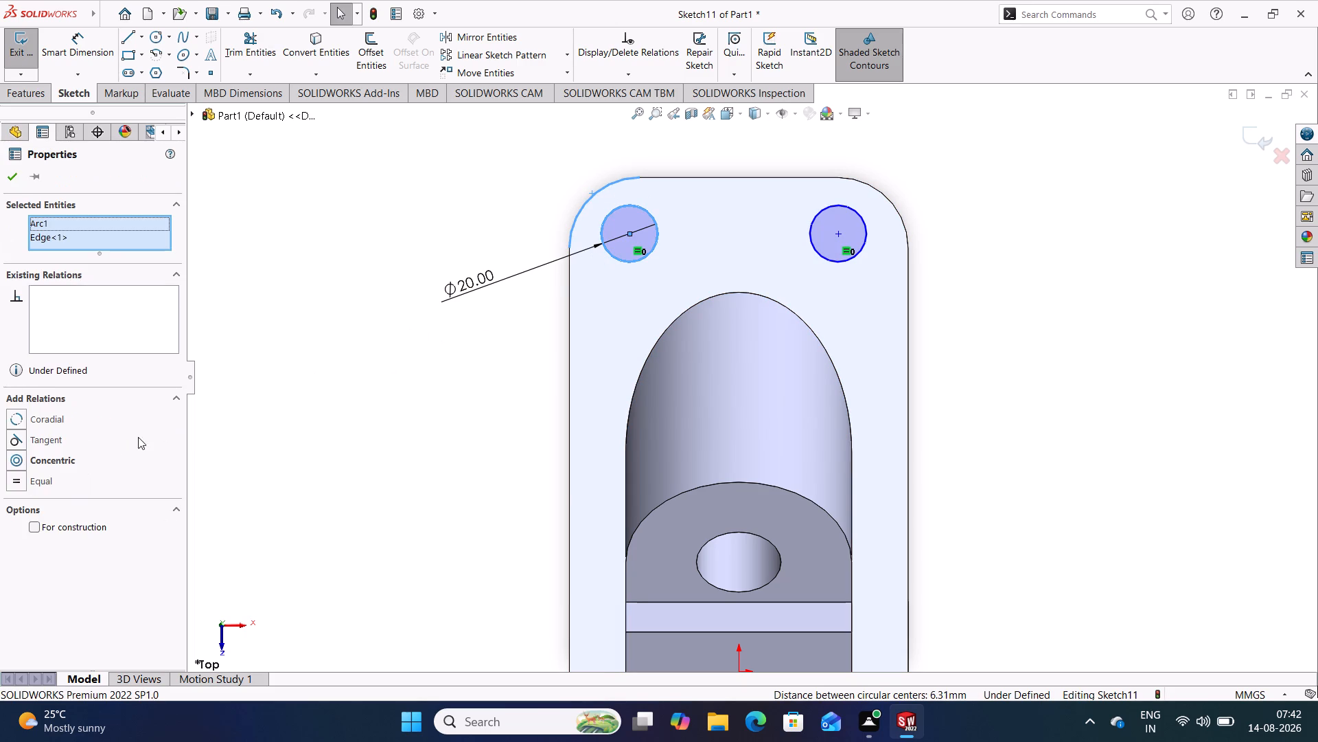
{"action": "left_click", "coordinate": [66, 460]}
{"action": "left_click", "coordinate": [343, 351]}
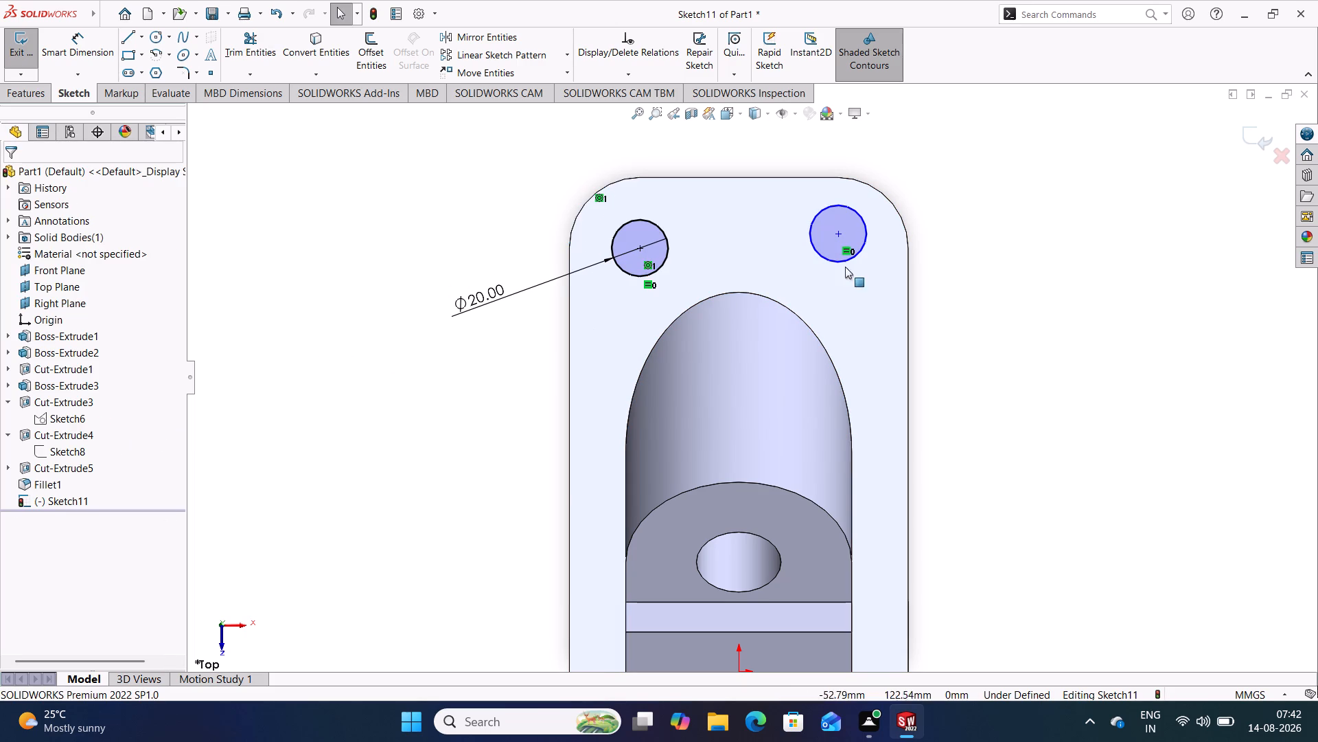
{"action": "left_click", "coordinate": [860, 214]}
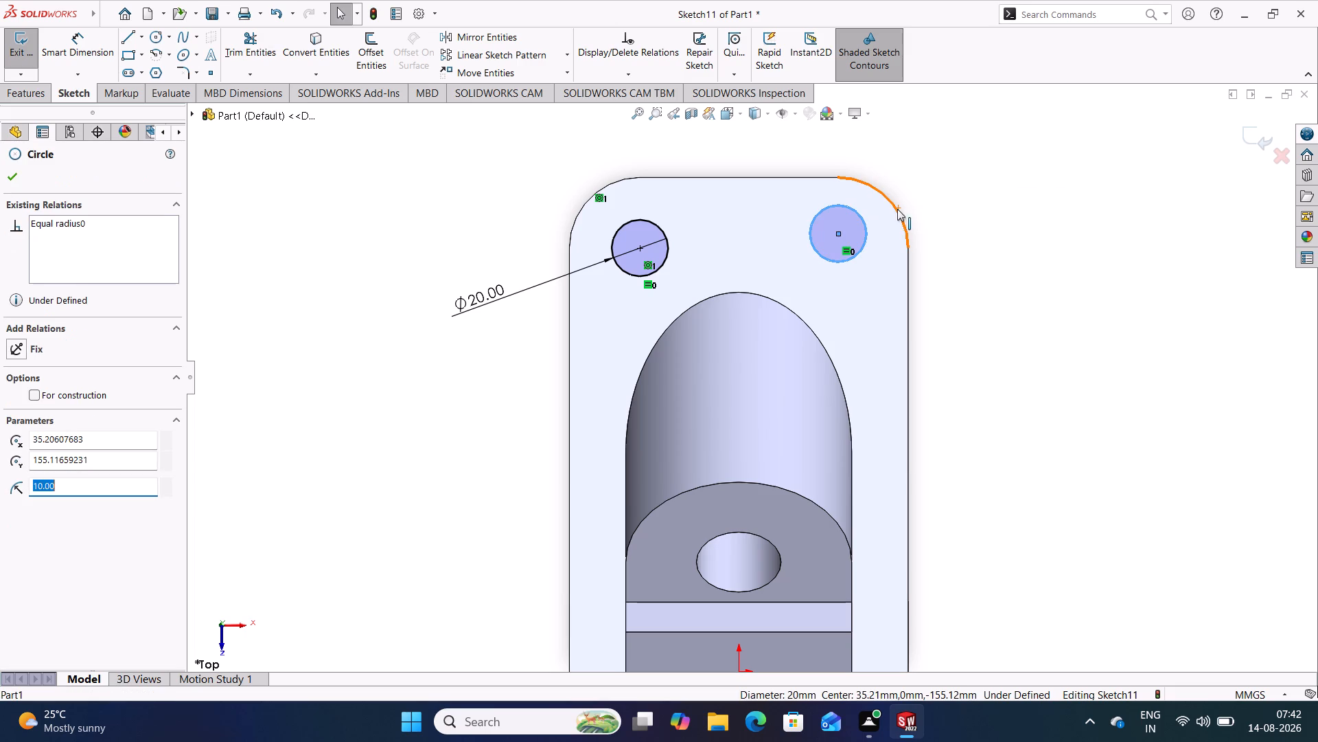
{"action": "left_click", "coordinate": [894, 210], "text": "ctrl"}
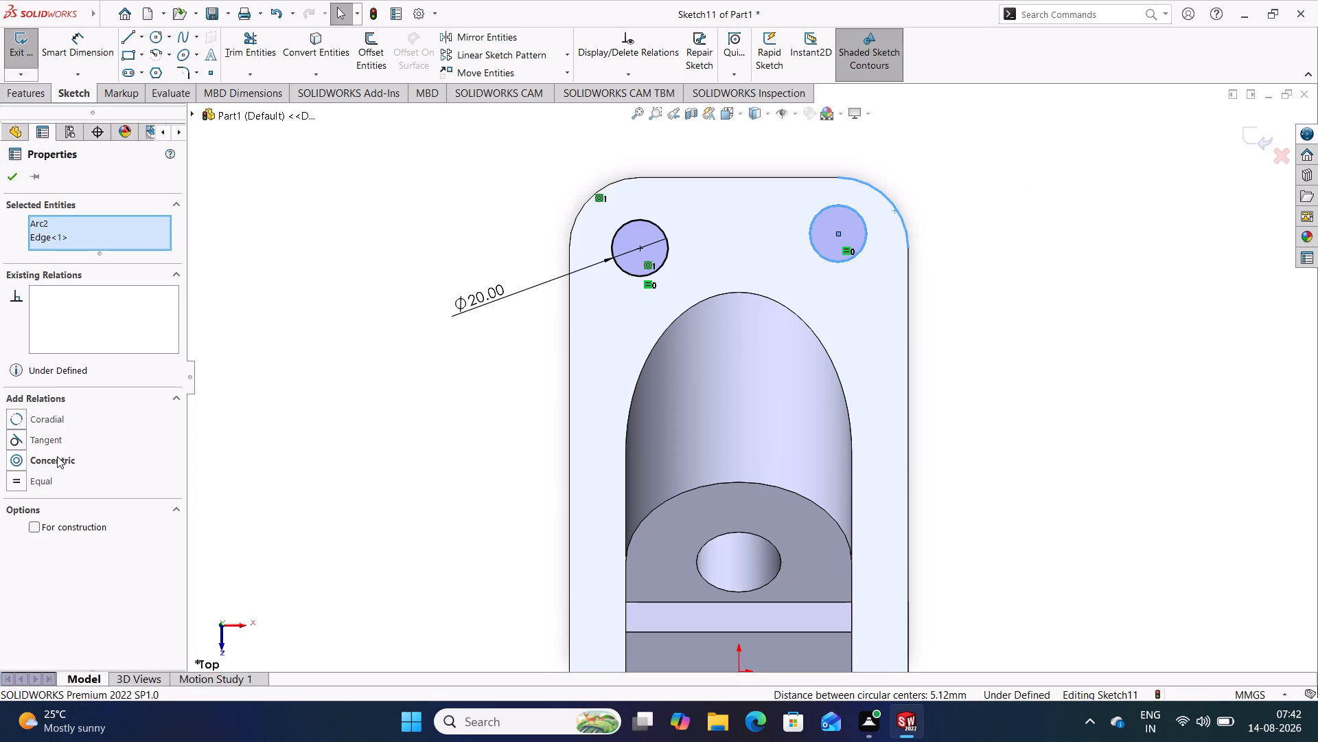
{"action": "left_click", "coordinate": [57, 457]}
{"action": "left_click", "coordinate": [250, 339]}
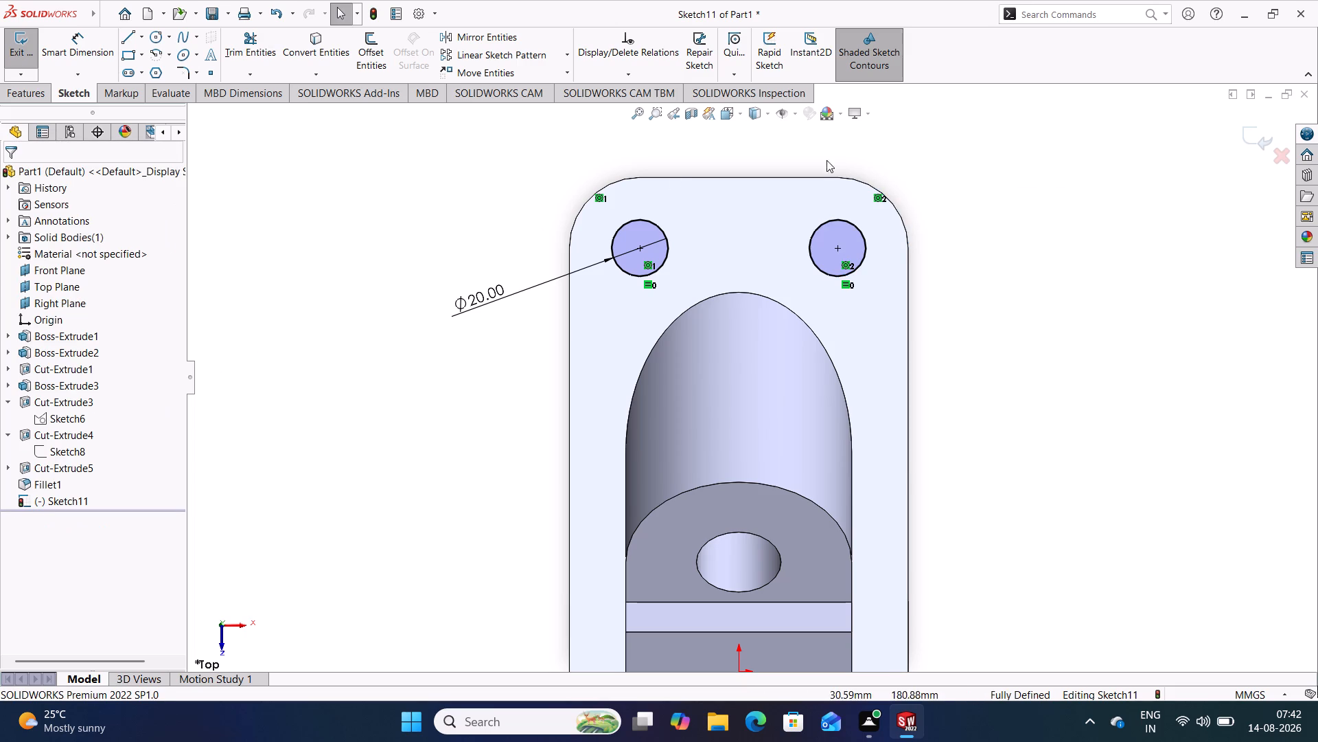
{"action": "left_click", "coordinate": [1258, 135]}
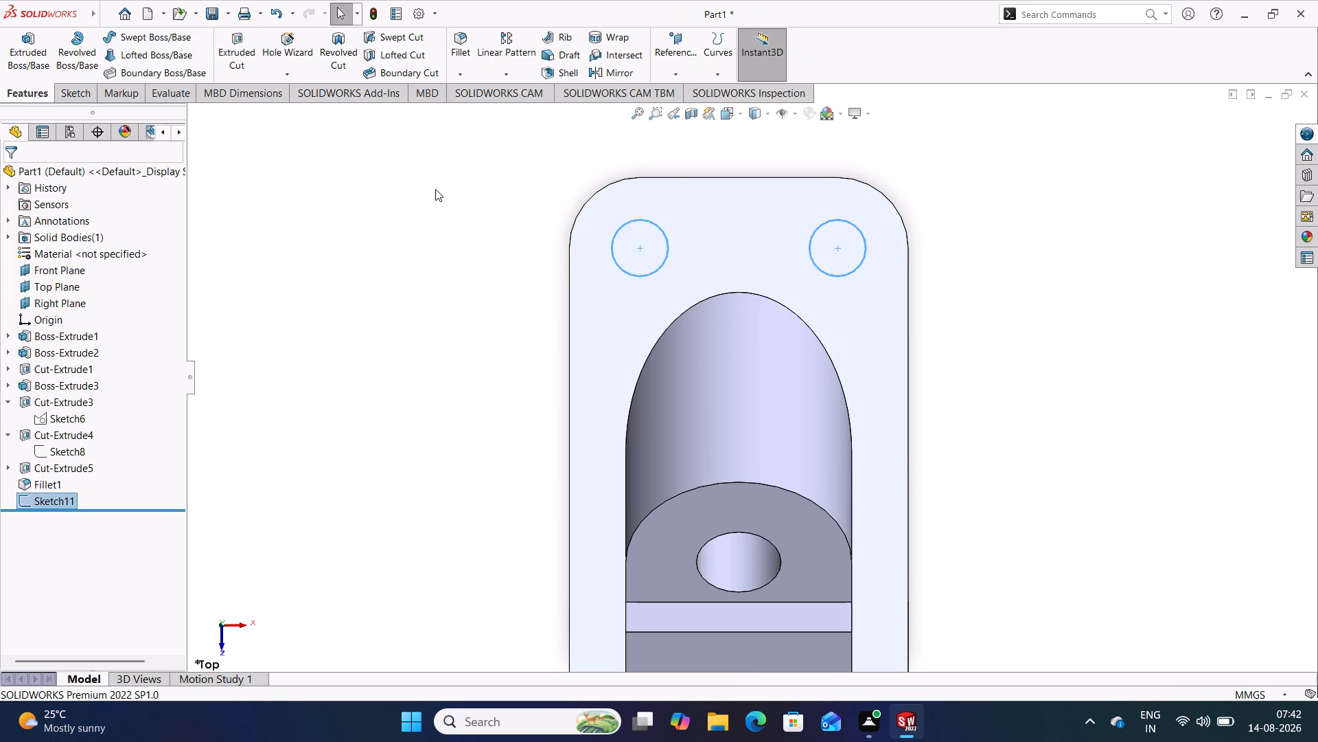
Cut-extrude the two circles through the plate with the Up To Next end condition and show the part in isometric view.
{"action": "left_click", "coordinate": [239, 54]}
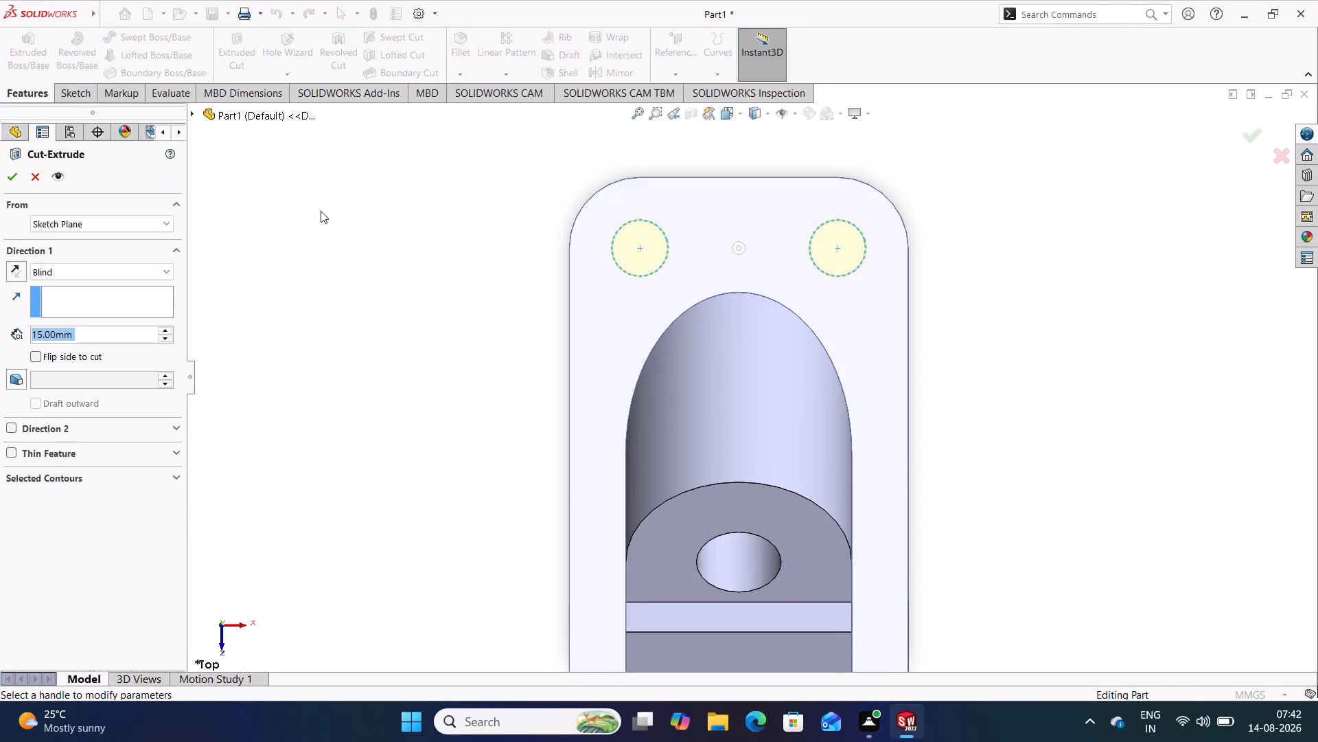
{"action": "left_click", "coordinate": [87, 276]}
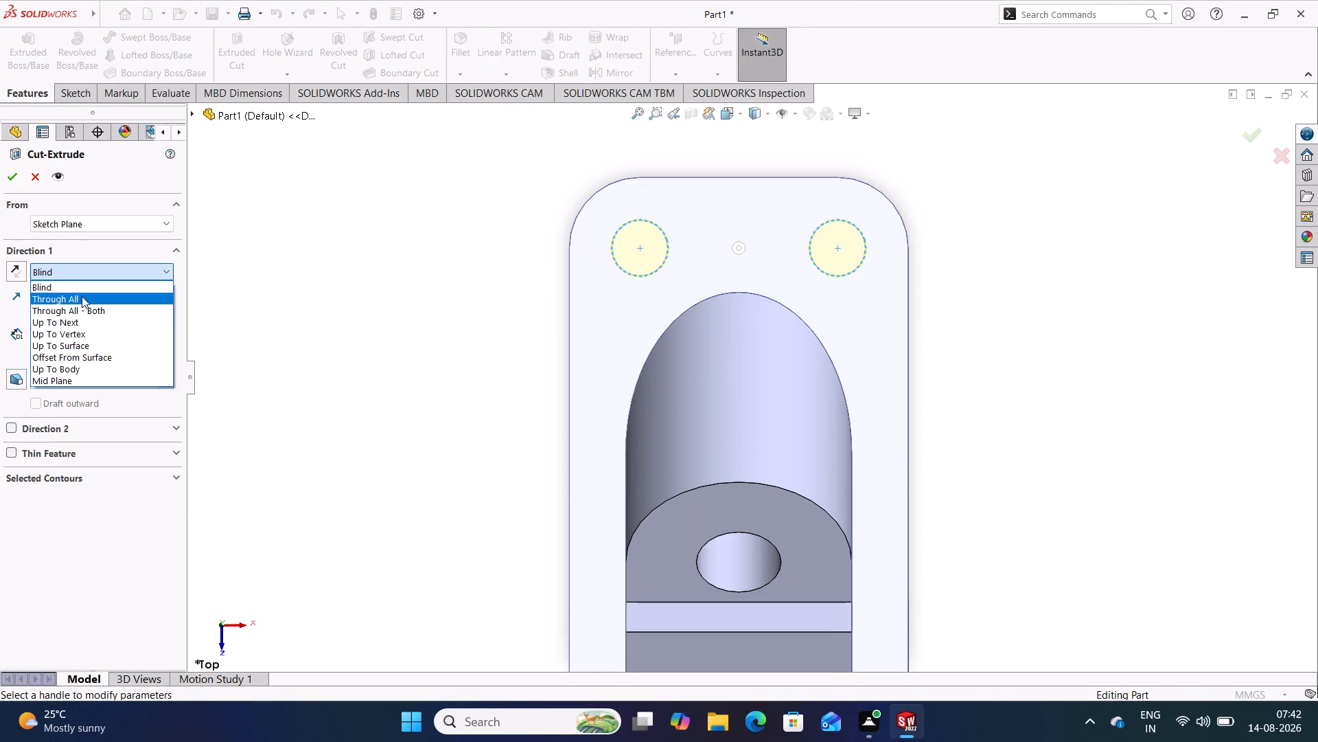
{"action": "left_click", "coordinate": [77, 319]}
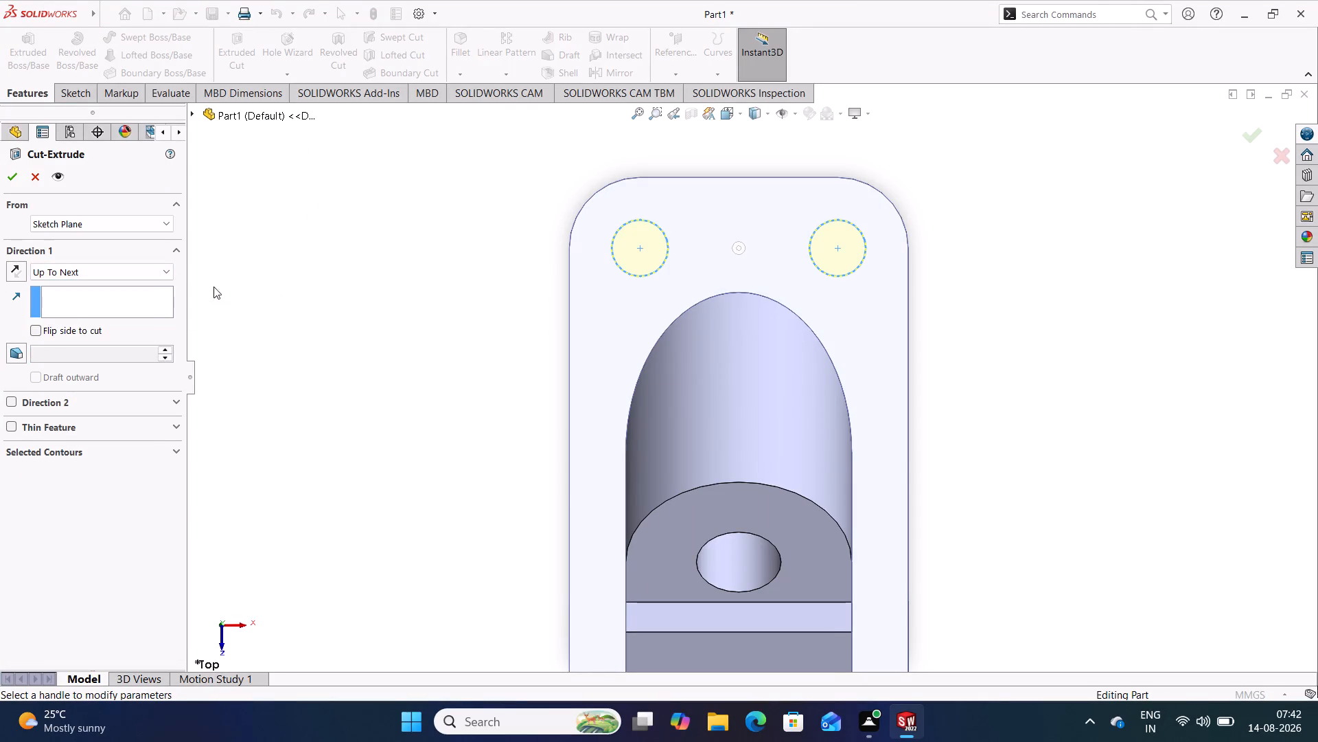
{"action": "left_click", "coordinate": [11, 179]}
{"action": "left_click", "coordinate": [308, 231]}
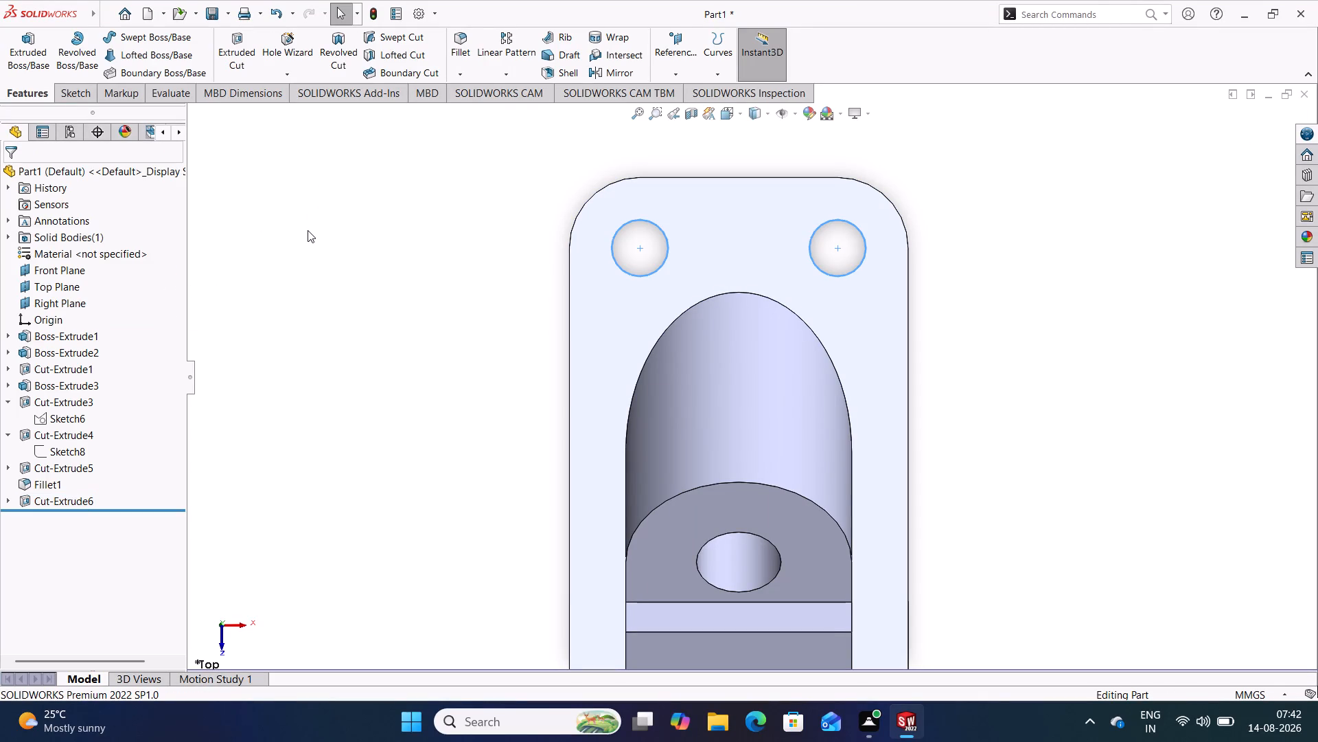
{"action": "key", "text": "ctrl+7"}
{"action": "left_click", "coordinate": [346, 241]}
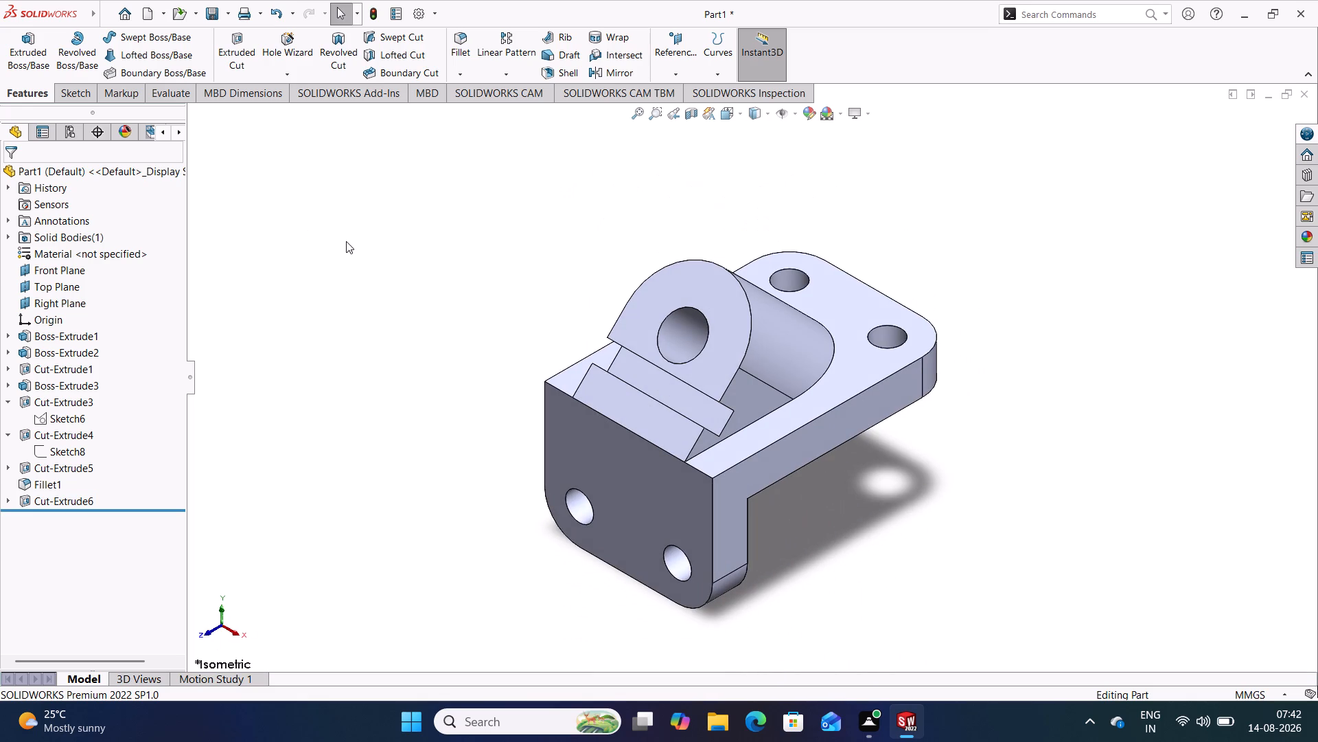
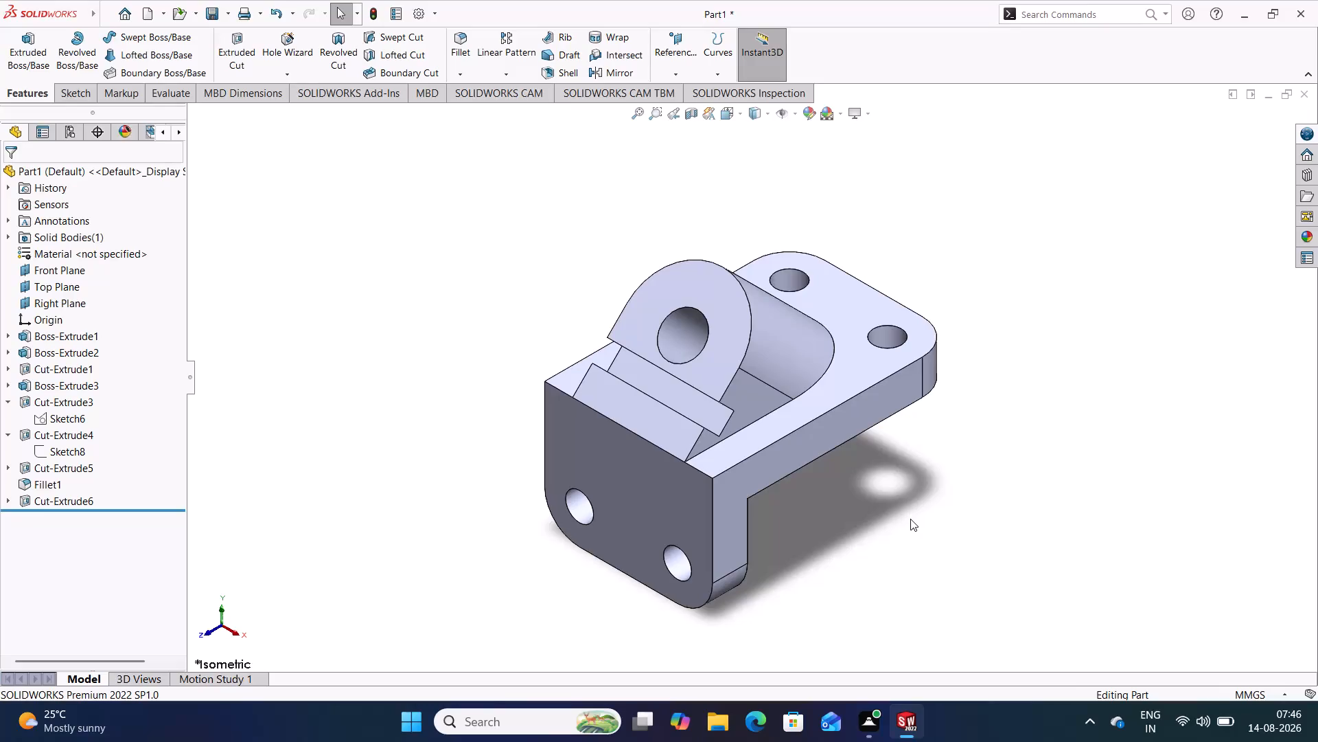
Create a folder named "solid works" inside the Desktop's Intern projects folder while saving the part.
{"action": "key", "text": "ctrl+s"}
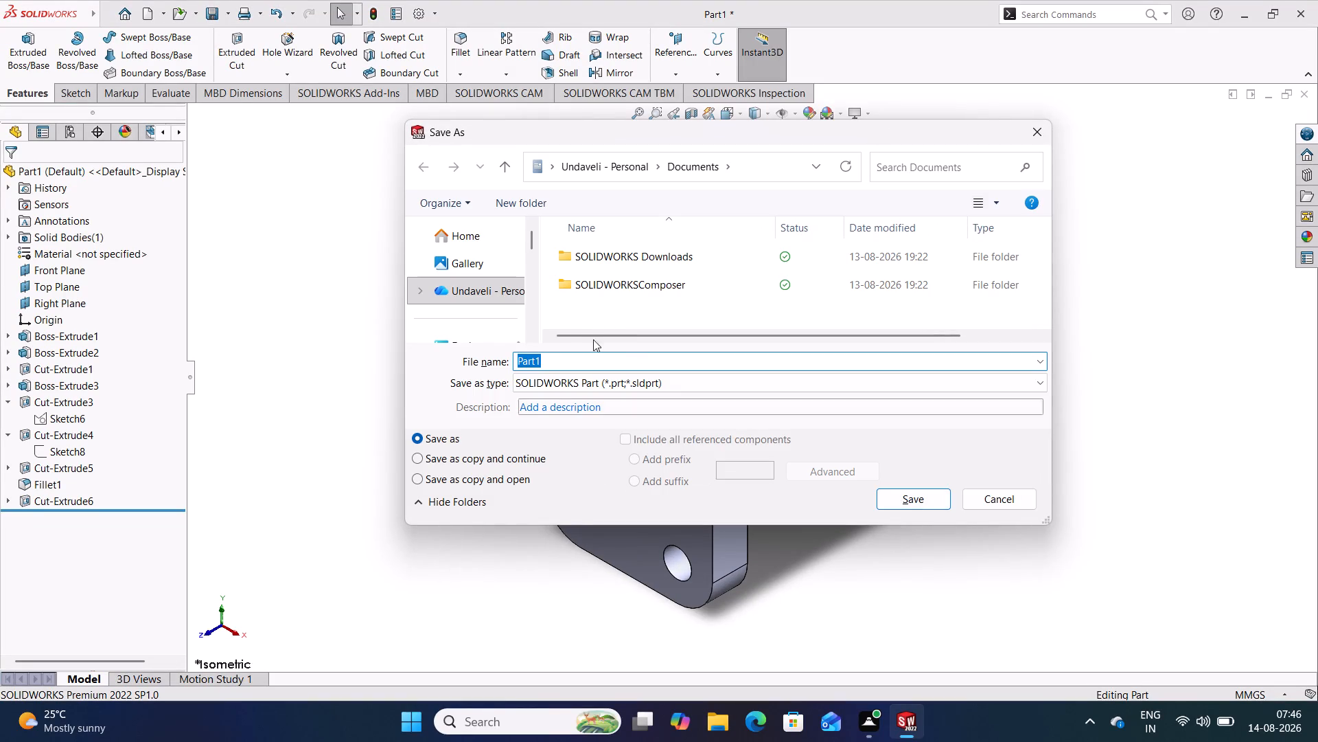
{"action": "scroll", "coordinate": [453, 277], "scroll_direction": "down", "scroll_amount": 2}
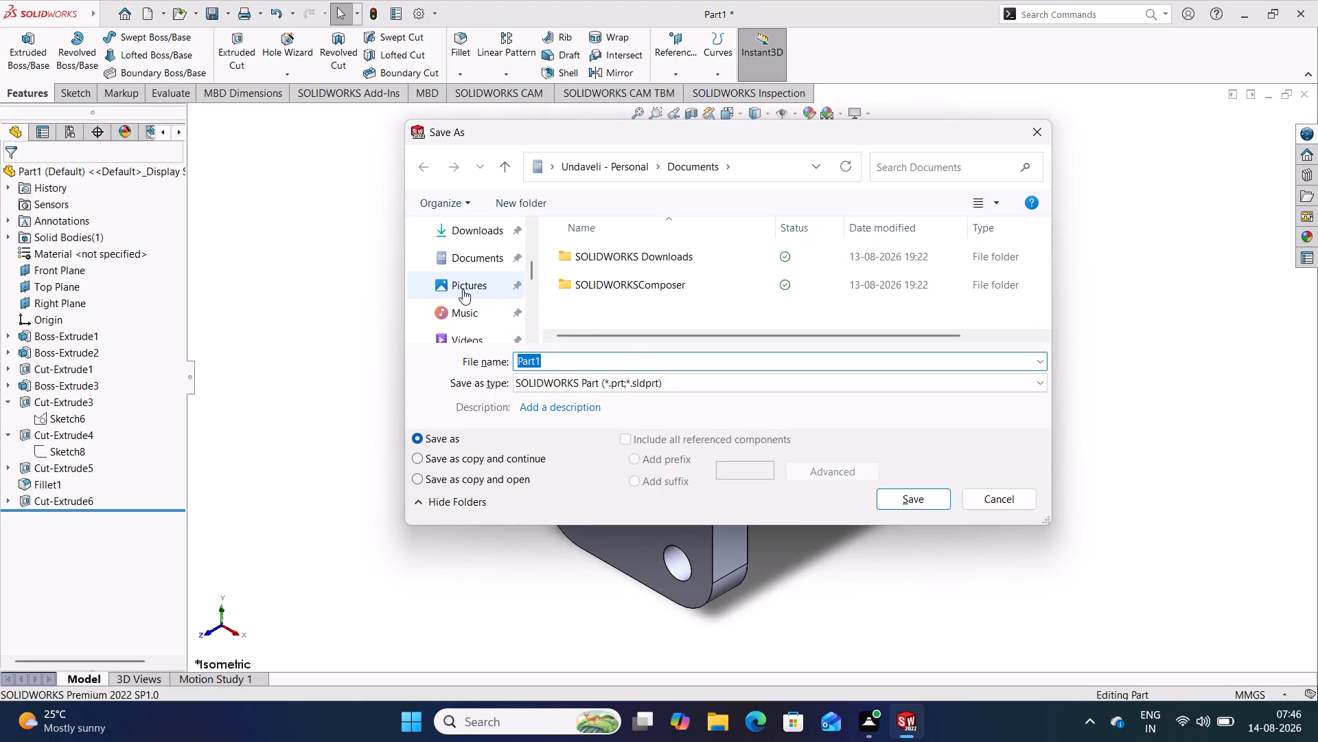
{"action": "scroll", "coordinate": [463, 289], "scroll_direction": "up", "scroll_amount": 1}
{"action": "left_click", "coordinate": [472, 256]}
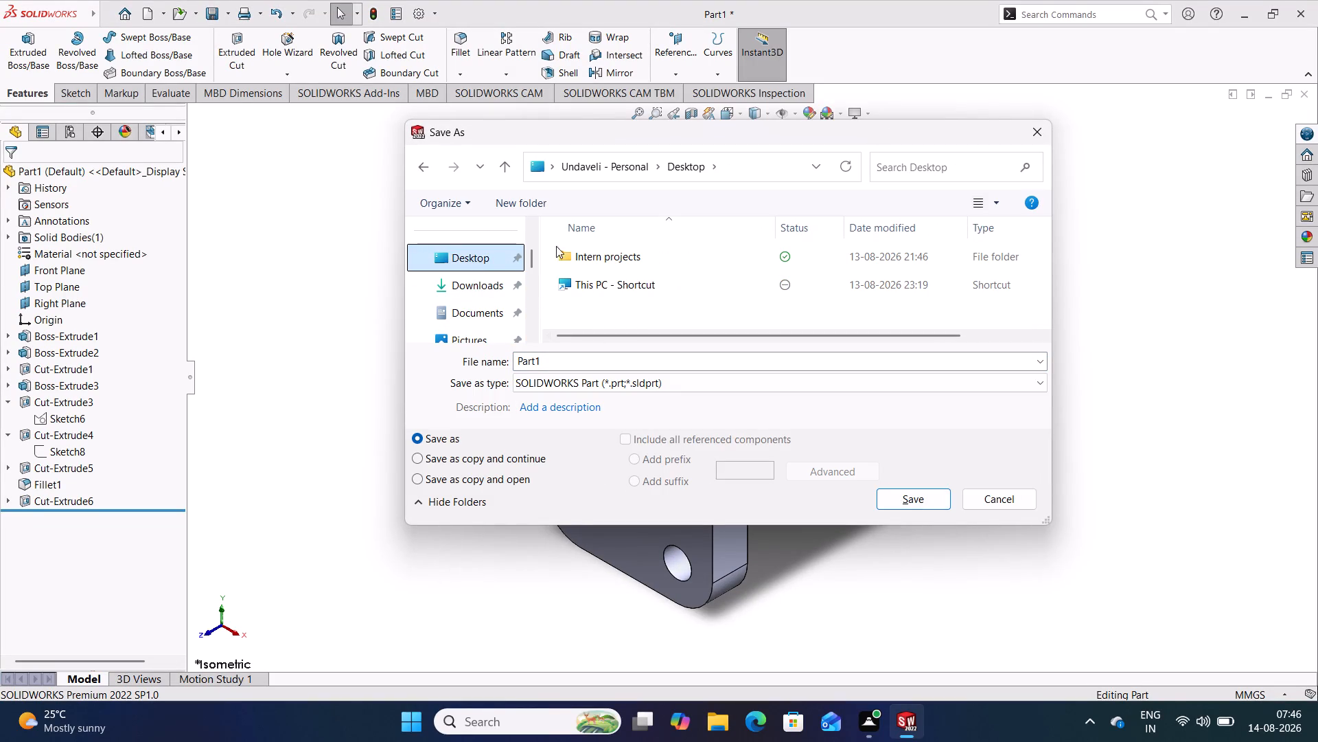
{"action": "left_click", "coordinate": [614, 262]}
{"action": "double_click", "coordinate": [614, 262]}
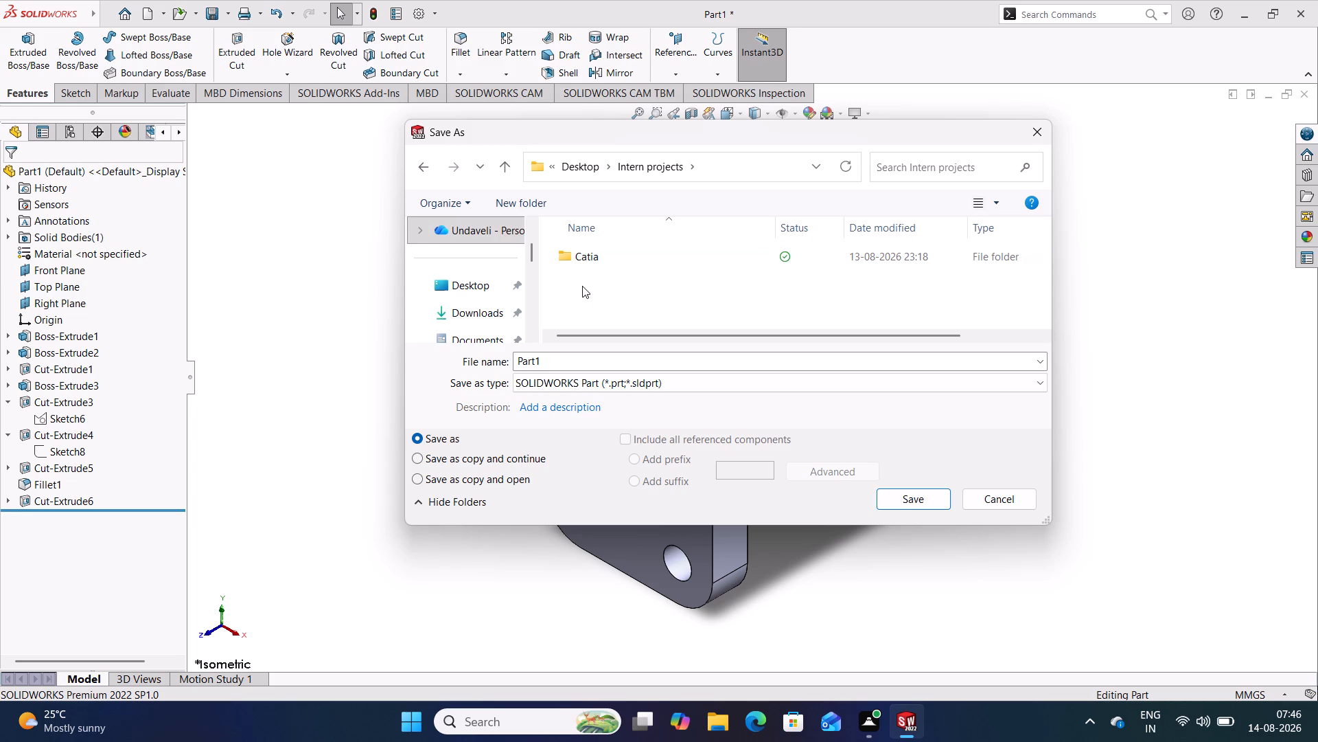
{"action": "left_click", "coordinate": [513, 198]}
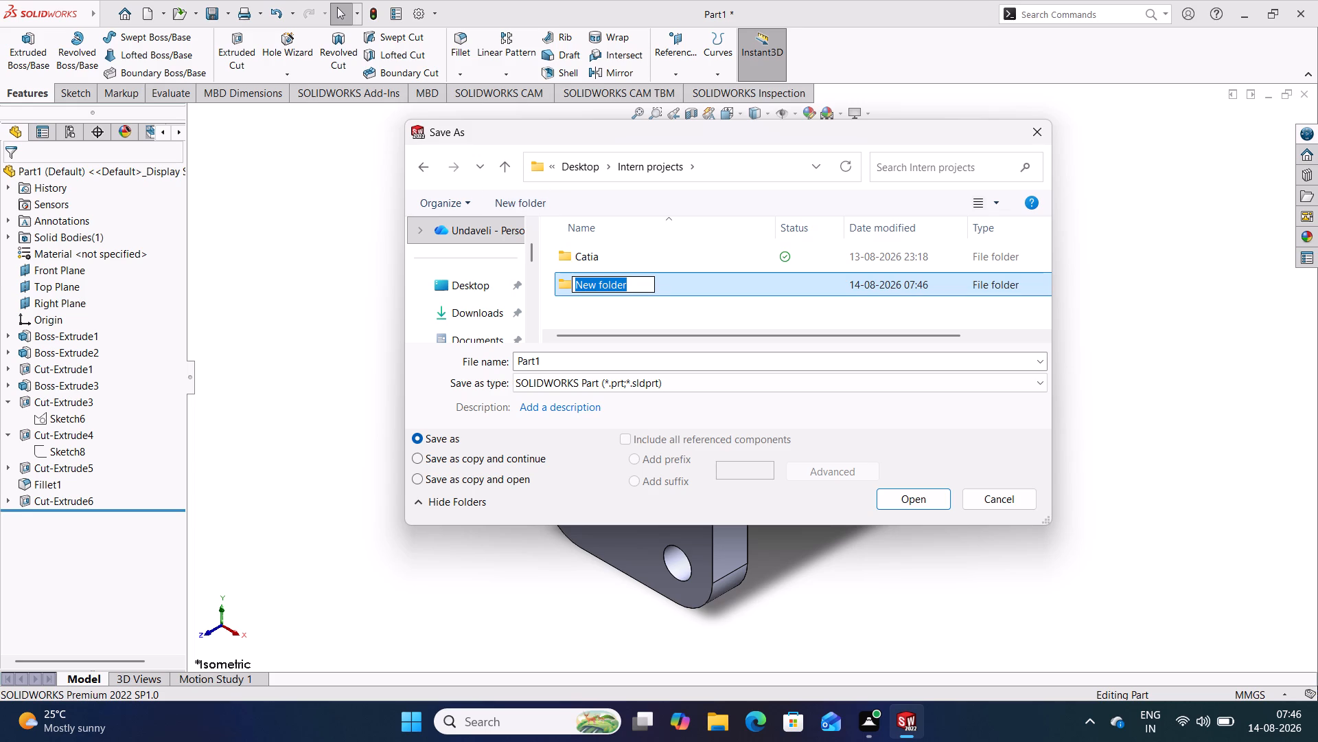
{"action": "type", "text": "solid"}
{"action": "key", "text": "space"}
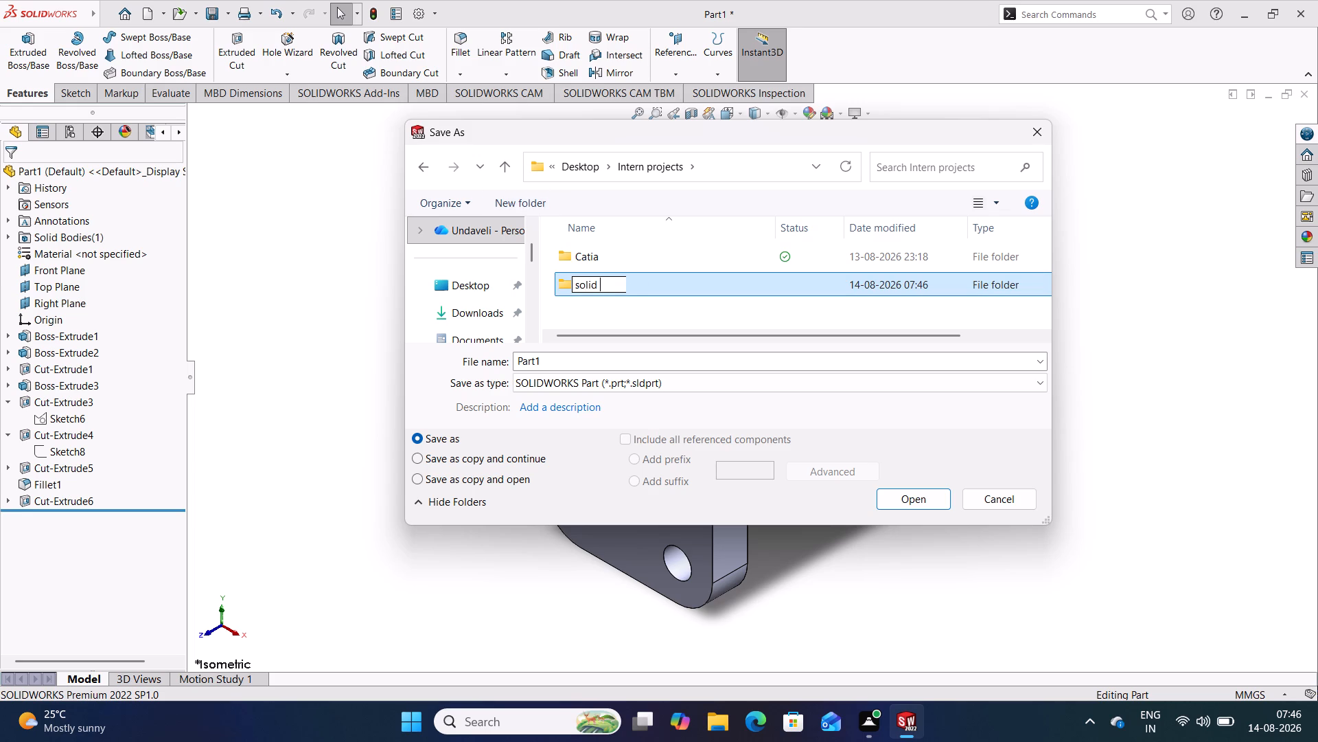
{"action": "type", "text": "works"}
{"action": "left_click", "coordinate": [649, 318]}
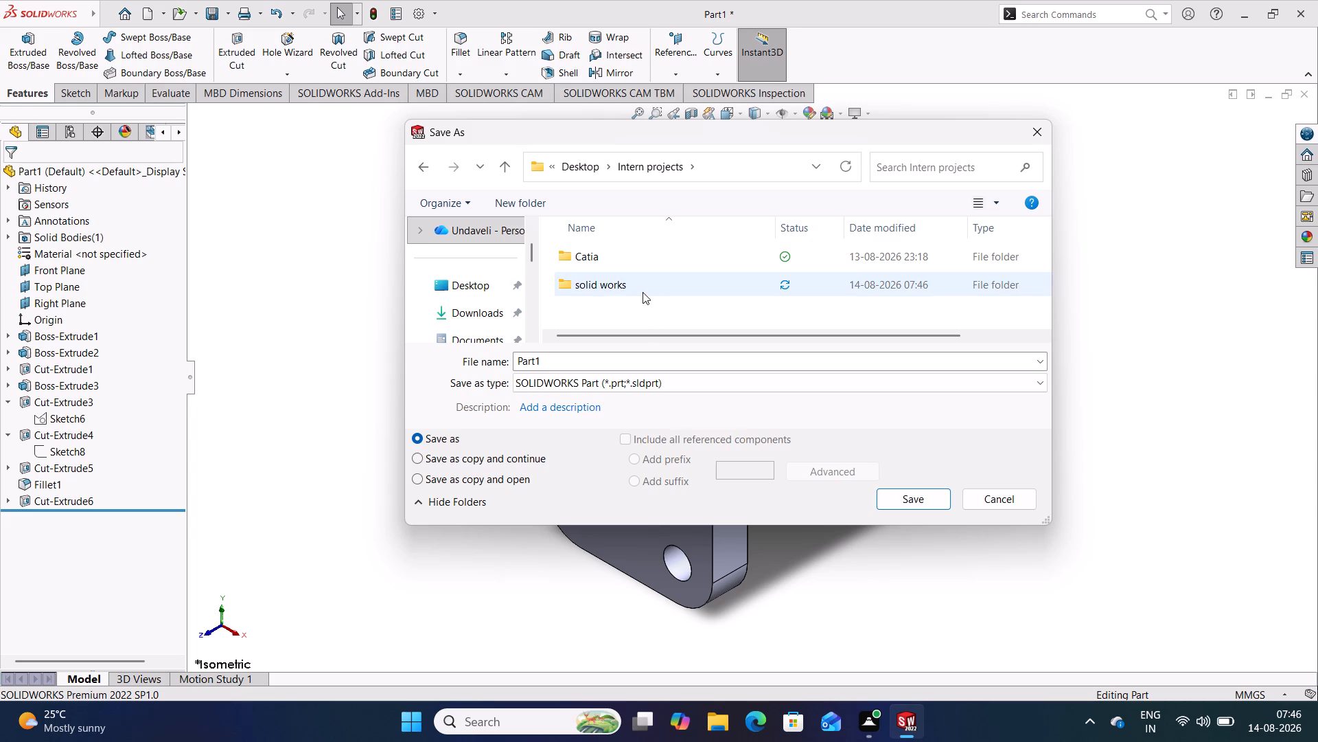
Save the part as Part1 in the new "solid works" folder.
{"action": "double_click", "coordinate": [632, 289]}
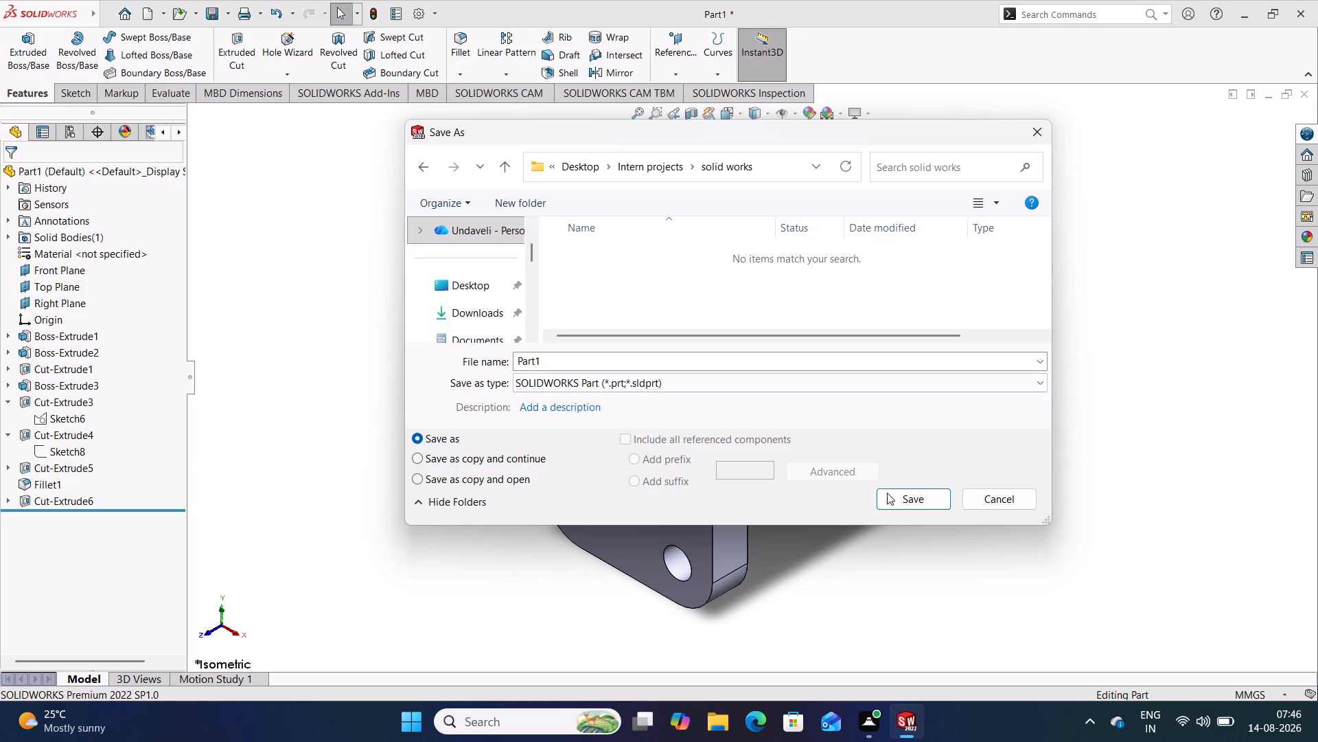
{"action": "left_click", "coordinate": [925, 496]}
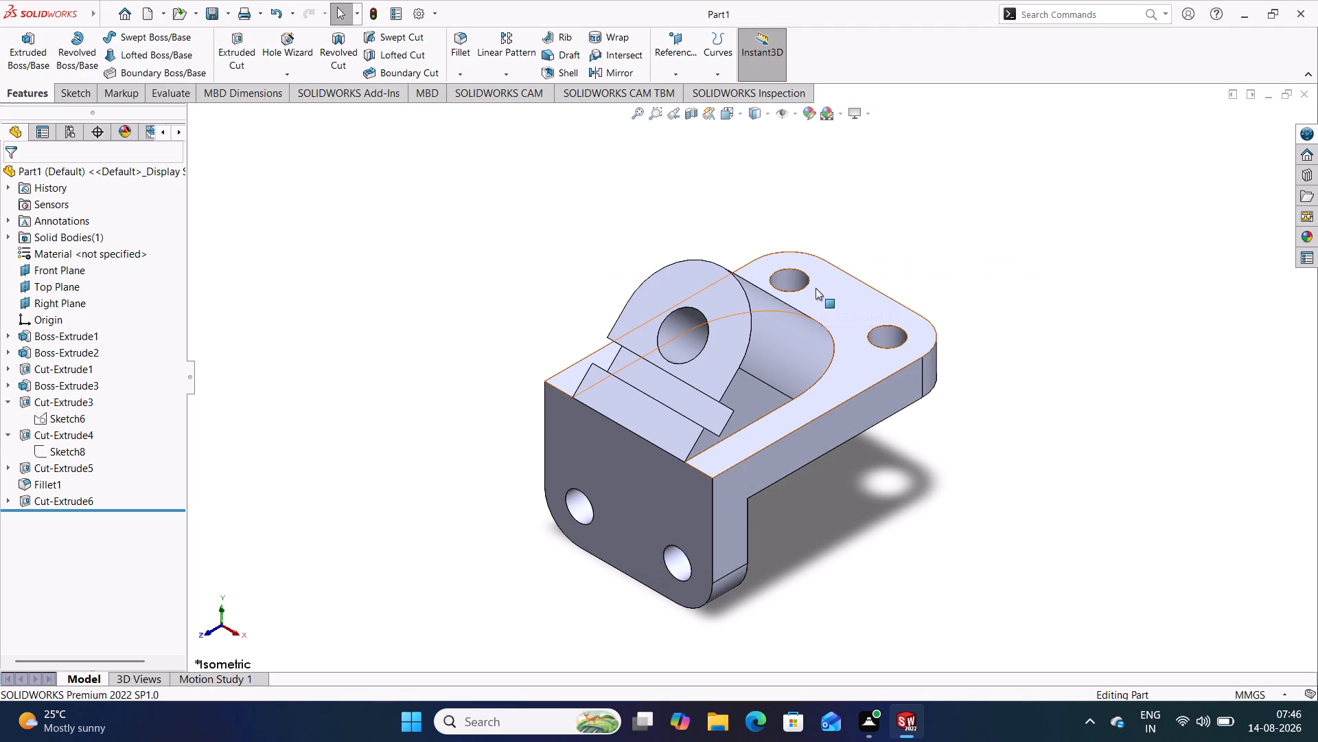
{"action": "key", "text": "ctrl+s"}
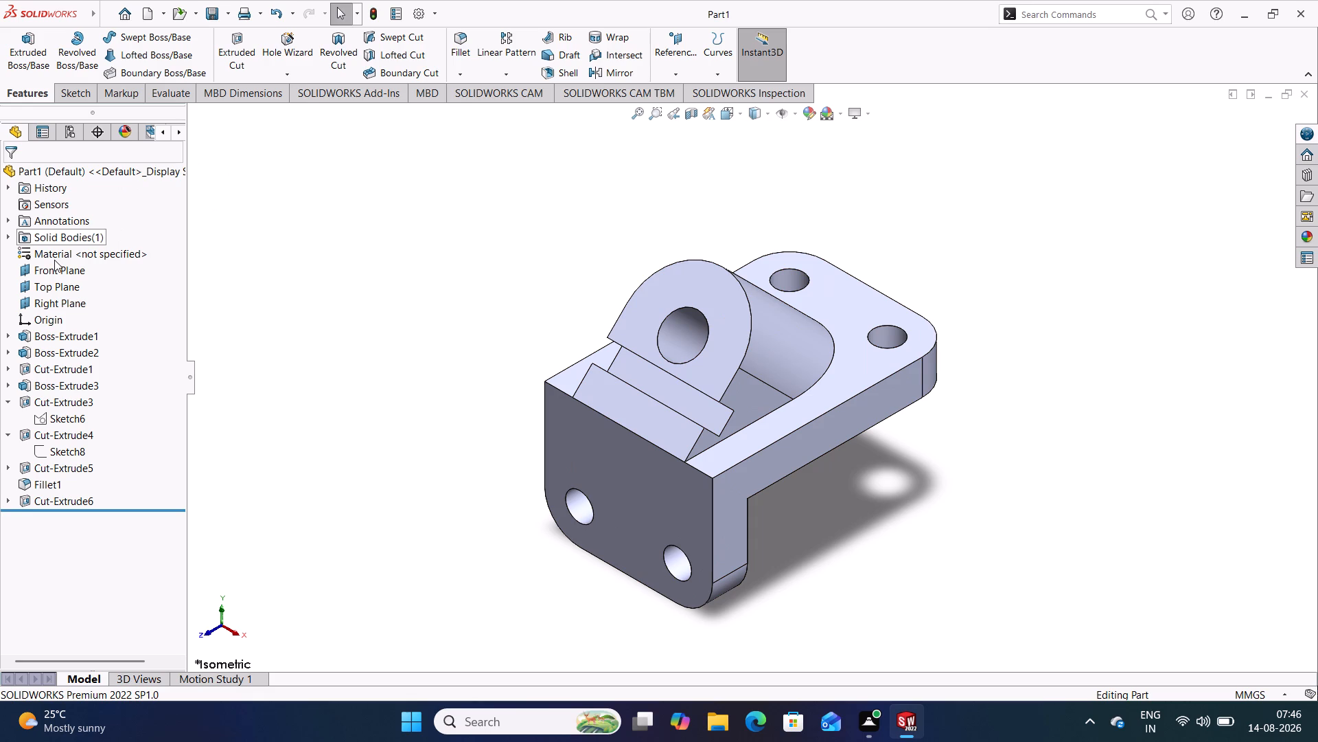
Assign the material Alumina from the Aluminium Alloys category to the bracket.
{"action": "left_click", "coordinate": [71, 249]}
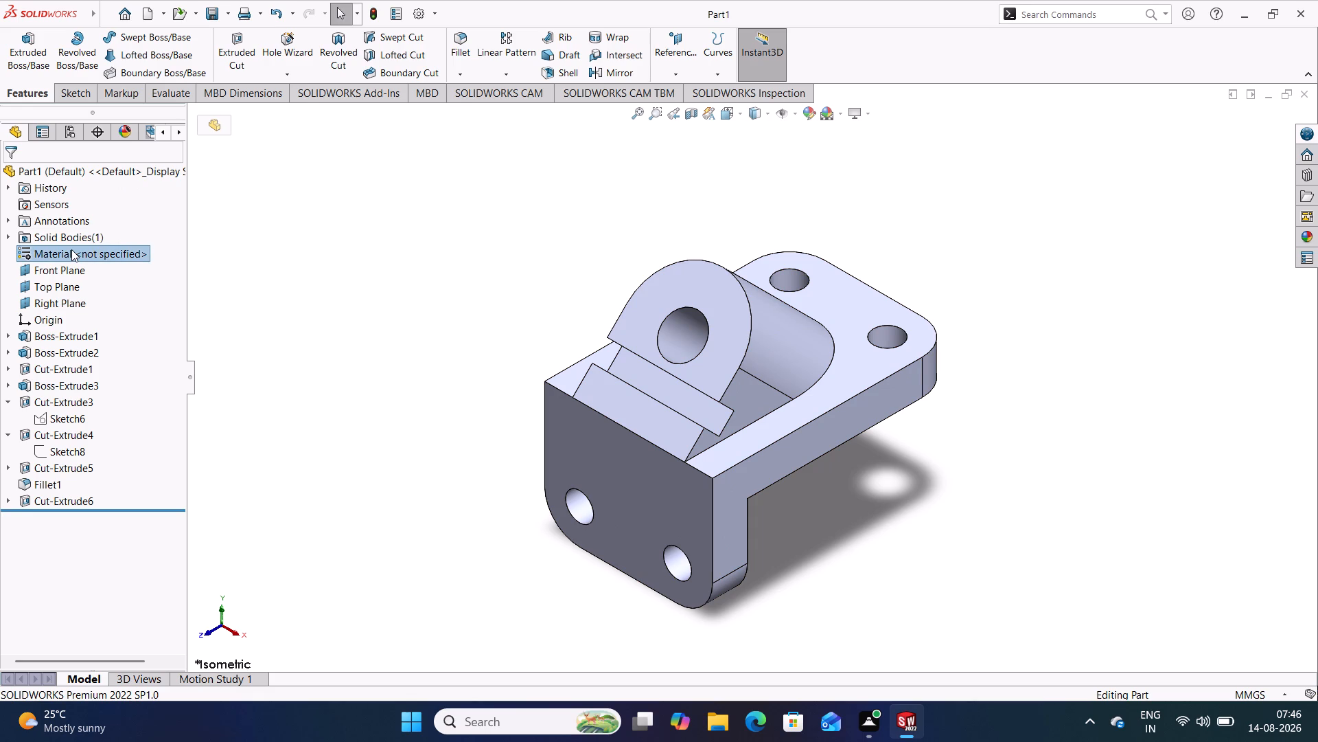
{"action": "double_click", "coordinate": [71, 250]}
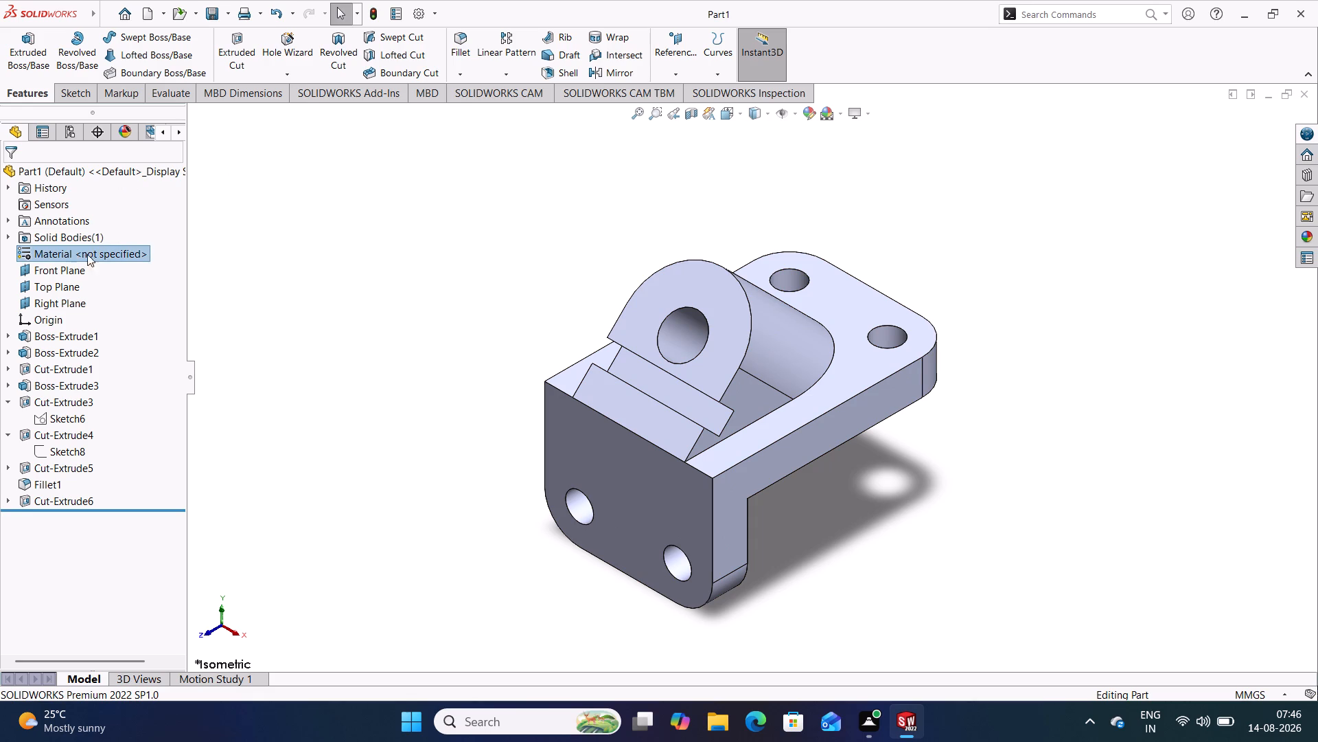
{"action": "left_click", "coordinate": [308, 223]}
{"action": "right_click", "coordinate": [86, 255]}
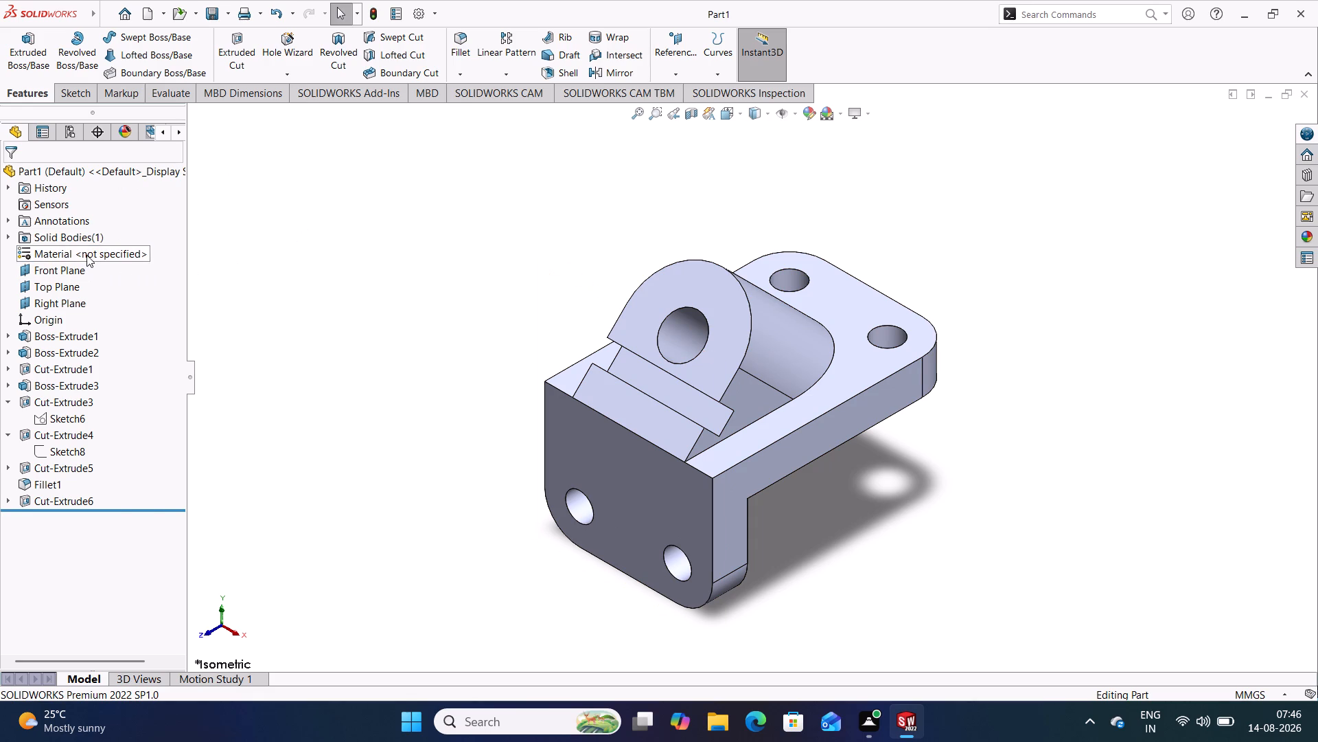
{"action": "left_click", "coordinate": [141, 265]}
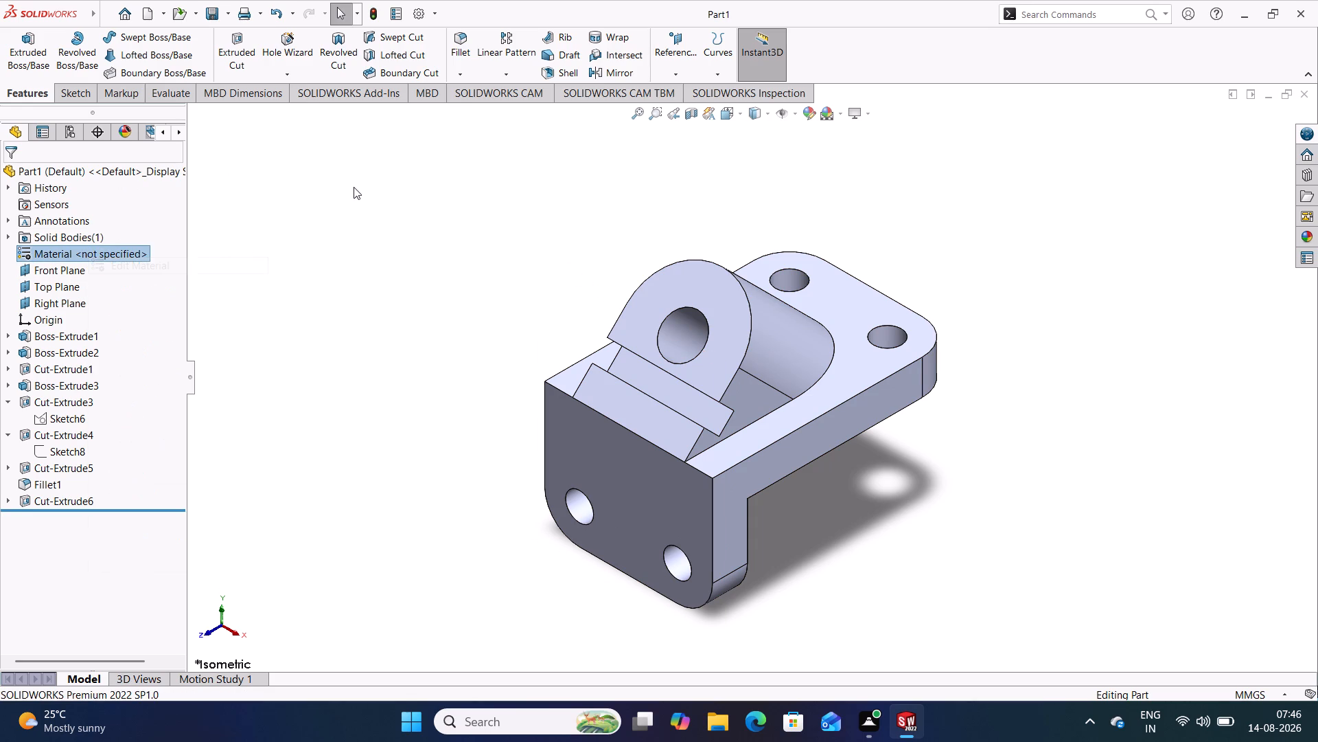
{"action": "scroll", "coordinate": [470, 243], "scroll_direction": "down", "scroll_amount": 4}
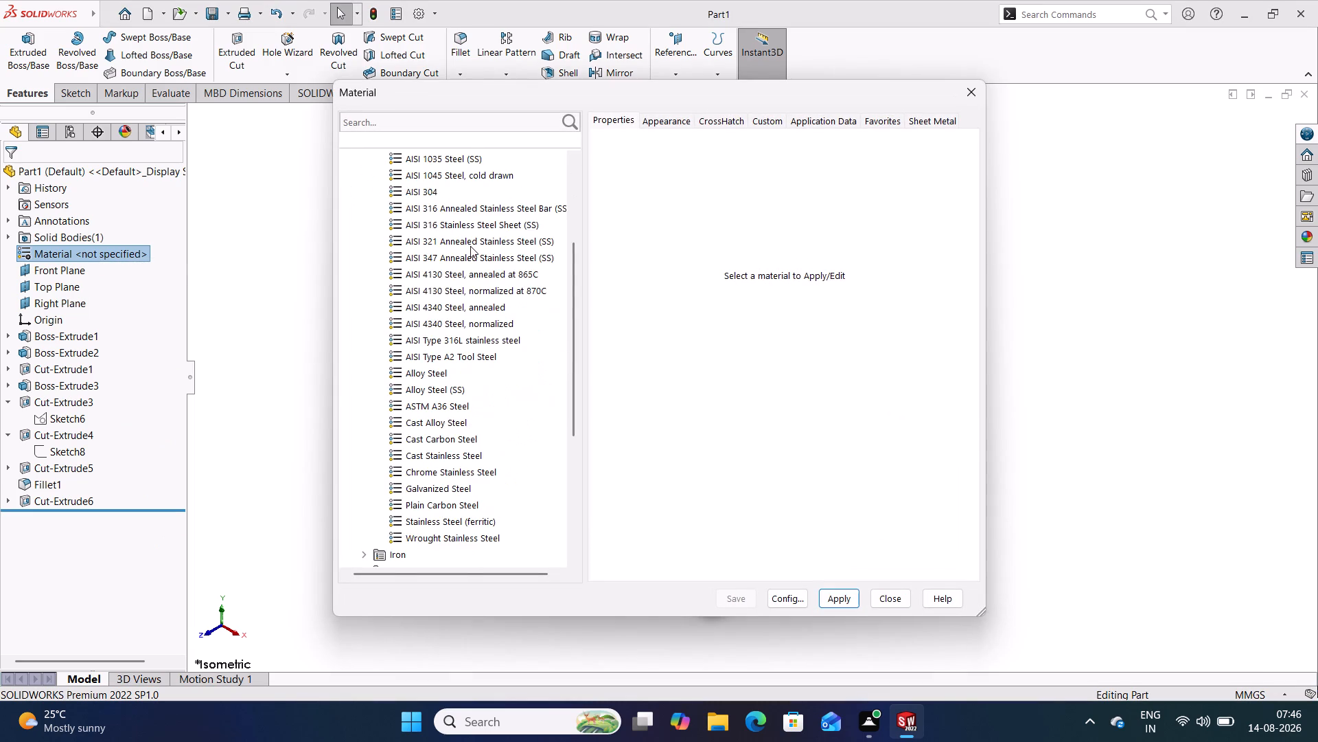
{"action": "scroll", "coordinate": [470, 246], "scroll_direction": "down", "scroll_amount": 3}
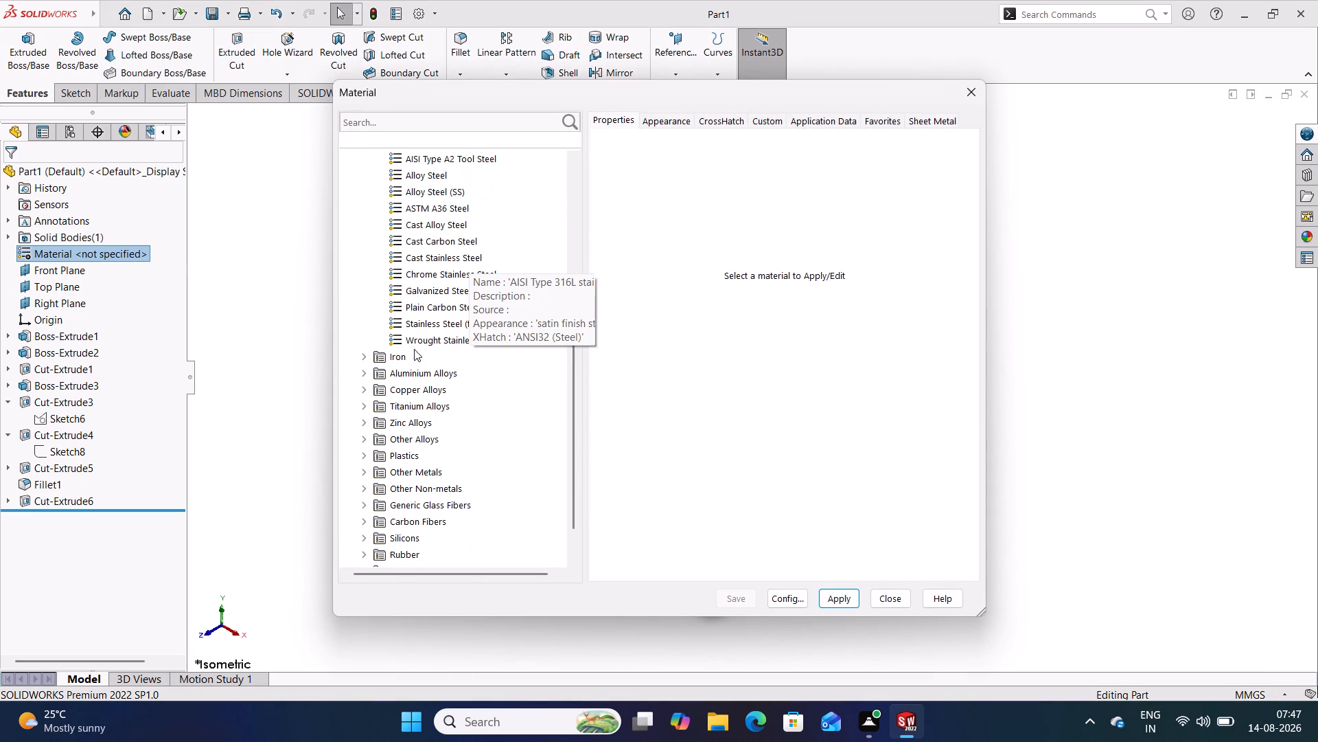
{"action": "left_click", "coordinate": [431, 376]}
{"action": "double_click", "coordinate": [434, 374]}
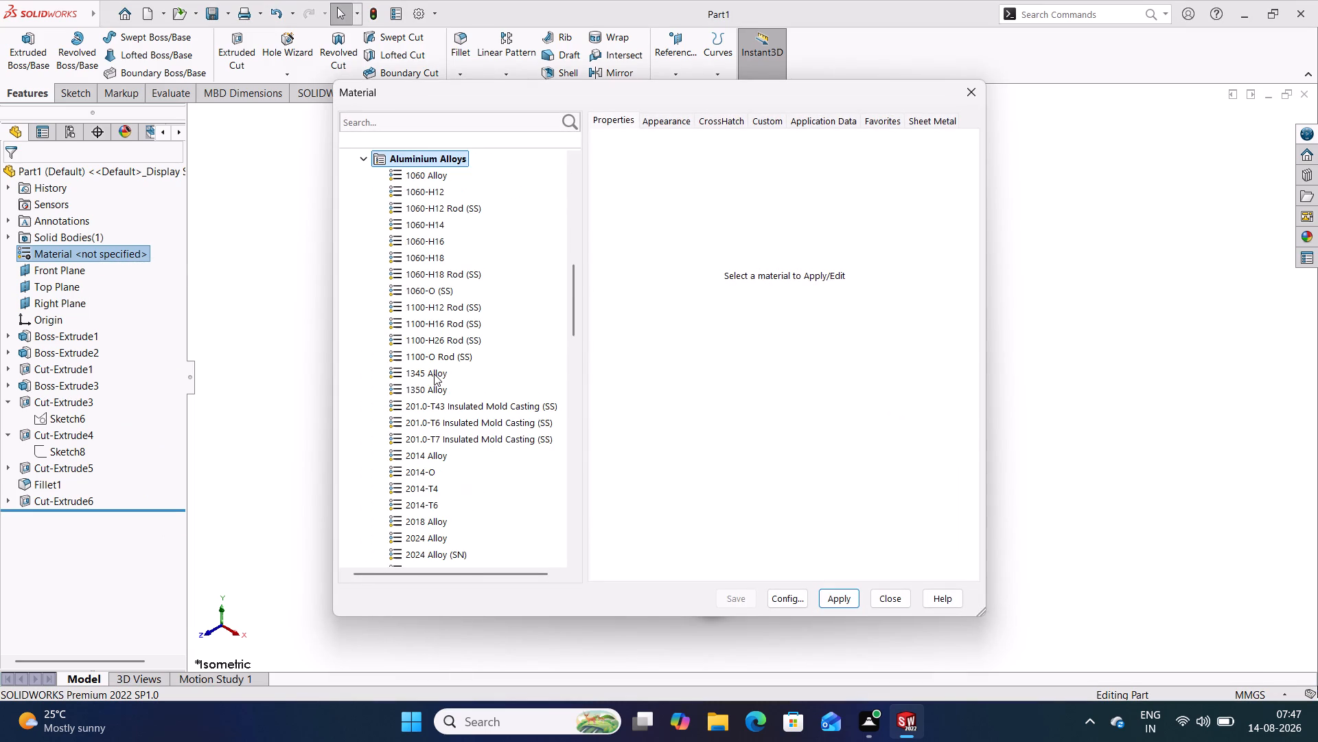
{"action": "scroll", "coordinate": [434, 375], "scroll_direction": "down", "scroll_amount": 12}
{"action": "scroll", "coordinate": [437, 396], "scroll_direction": "up", "scroll_amount": 1}
{"action": "scroll", "coordinate": [437, 396], "scroll_direction": "down", "scroll_amount": 4}
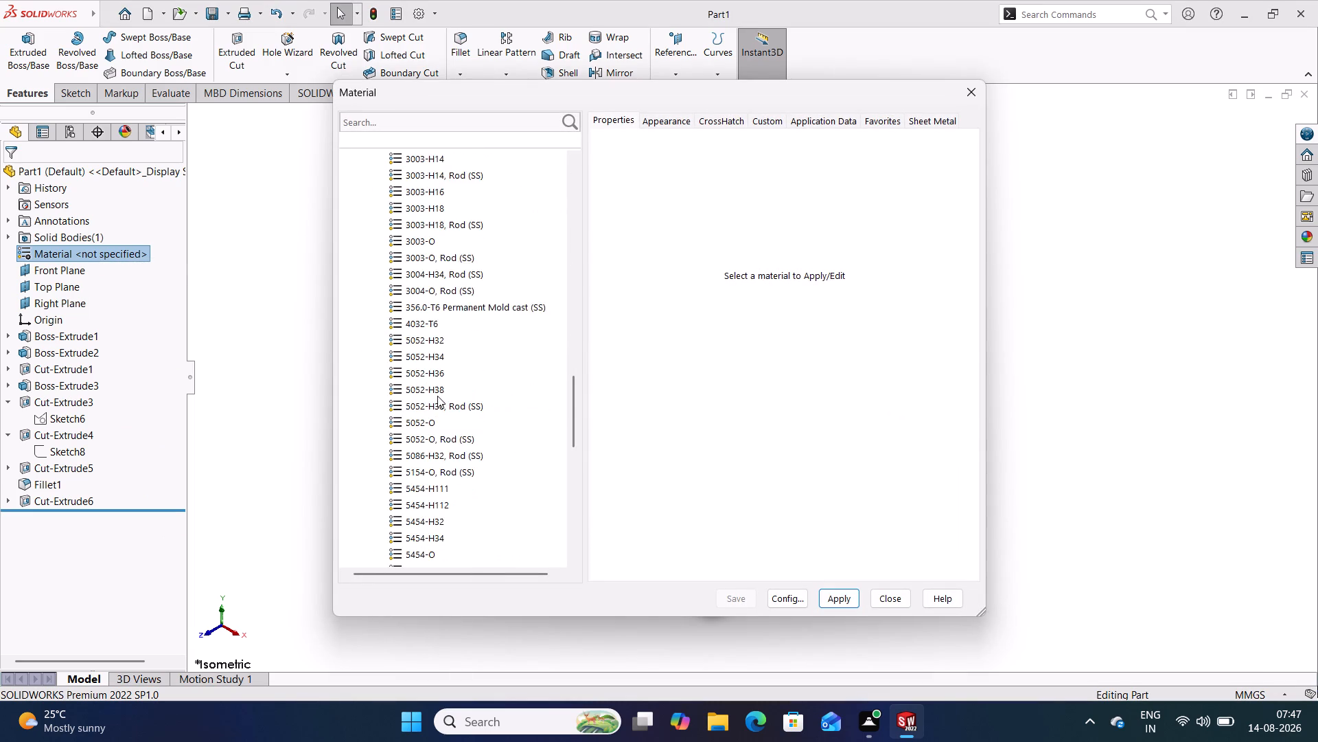
{"action": "scroll", "coordinate": [437, 396], "scroll_direction": "down", "scroll_amount": 10}
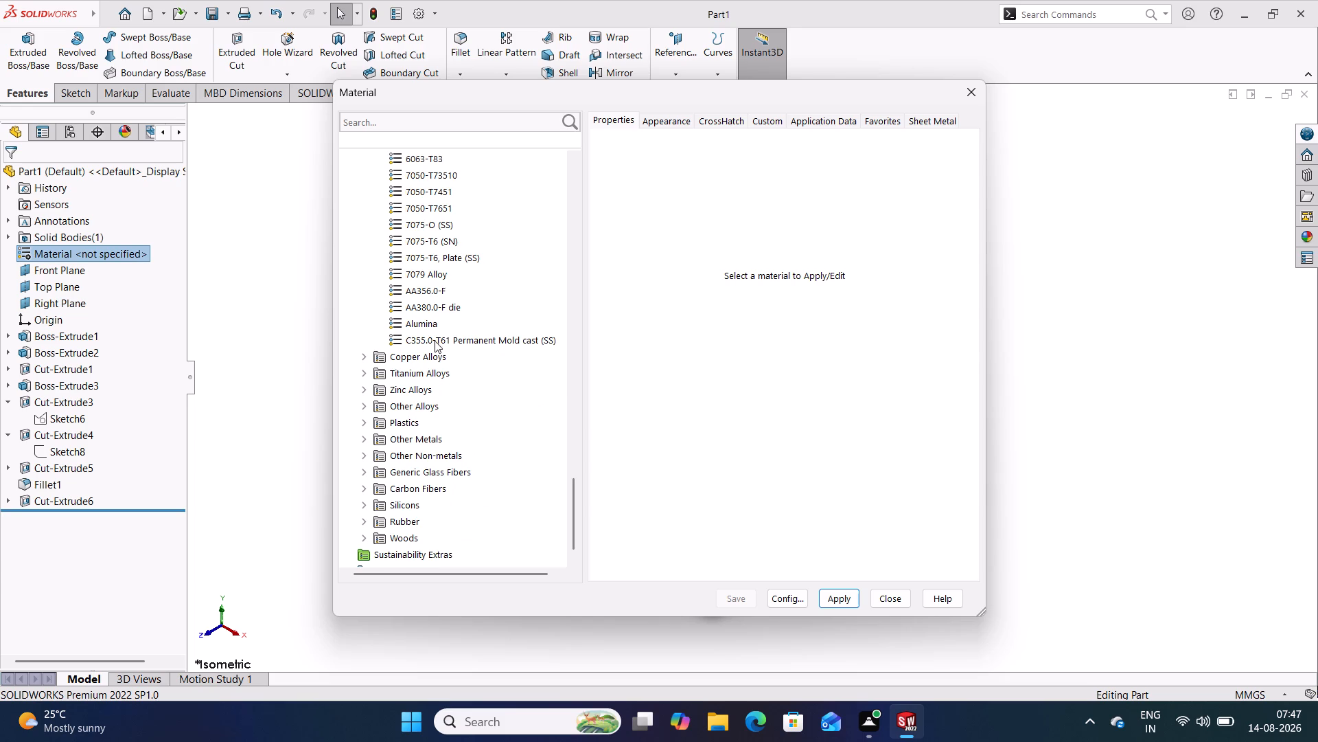
{"action": "left_click", "coordinate": [416, 324]}
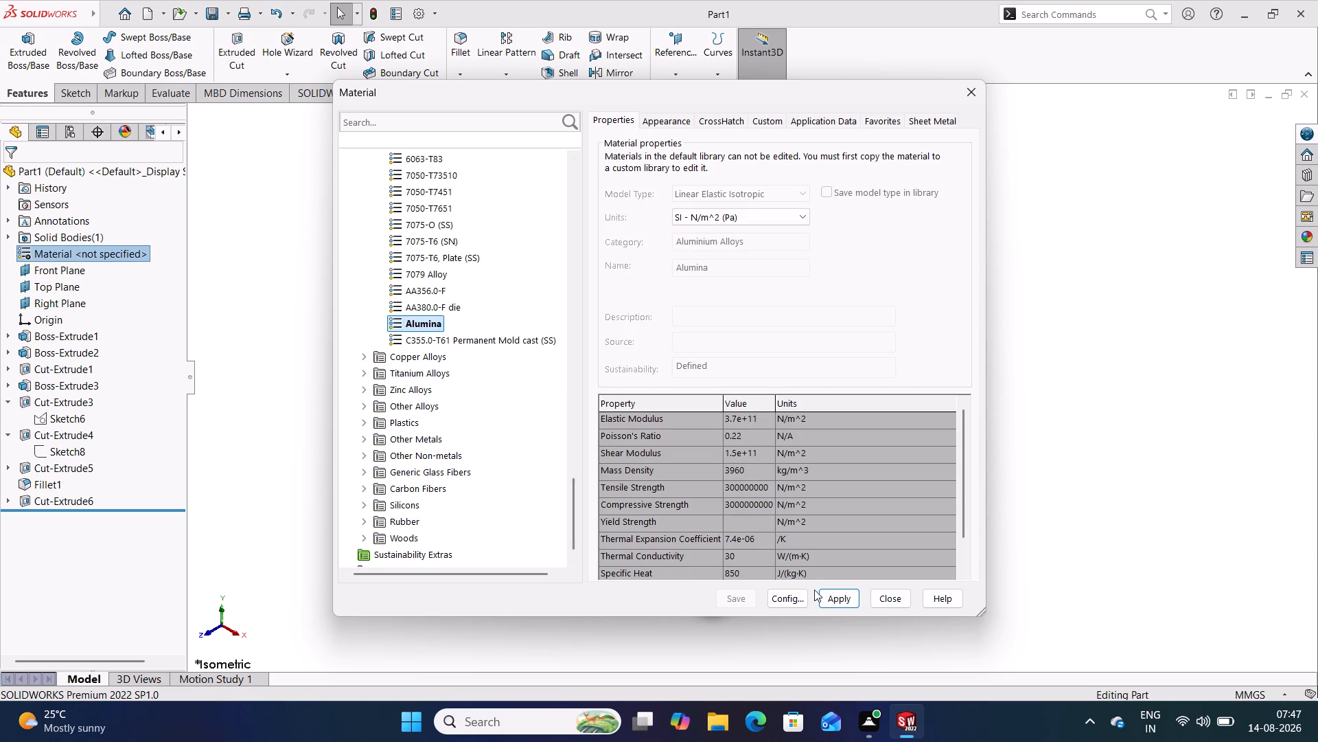
{"action": "left_click", "coordinate": [837, 600]}
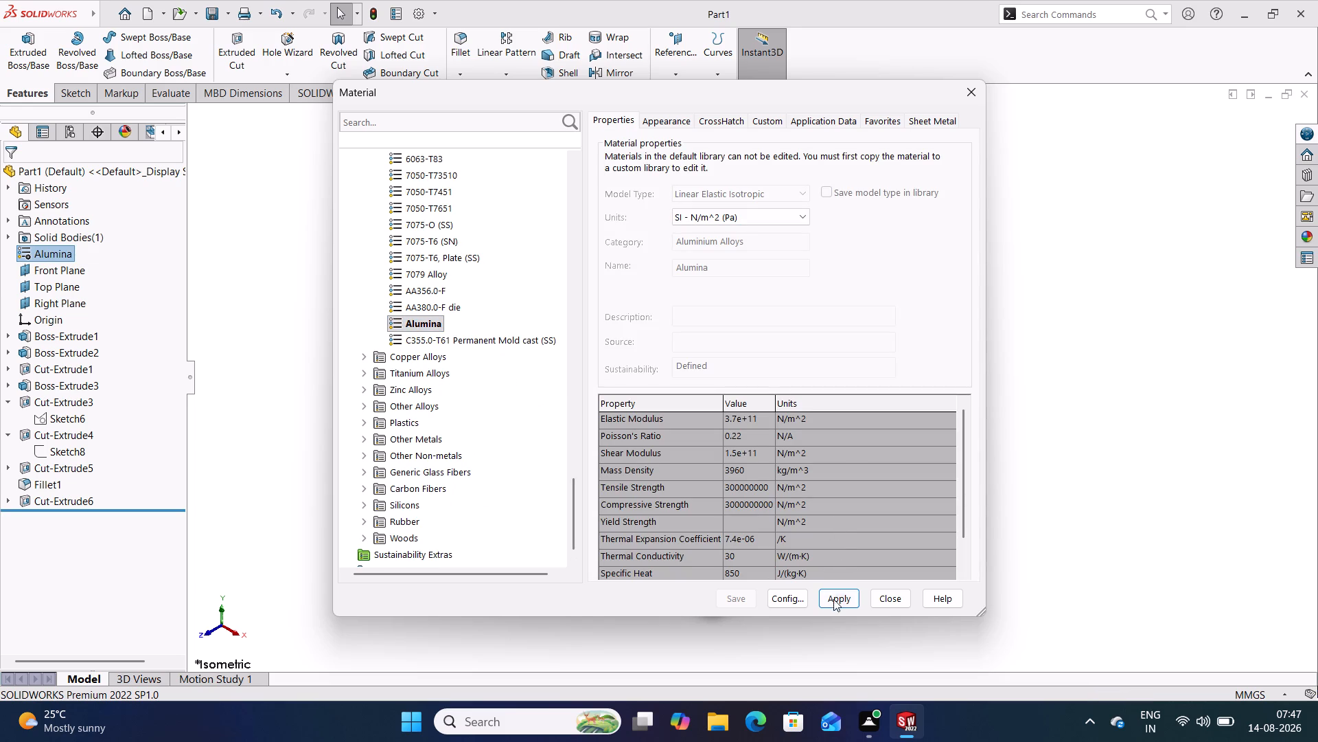
{"action": "left_click", "coordinate": [837, 595]}
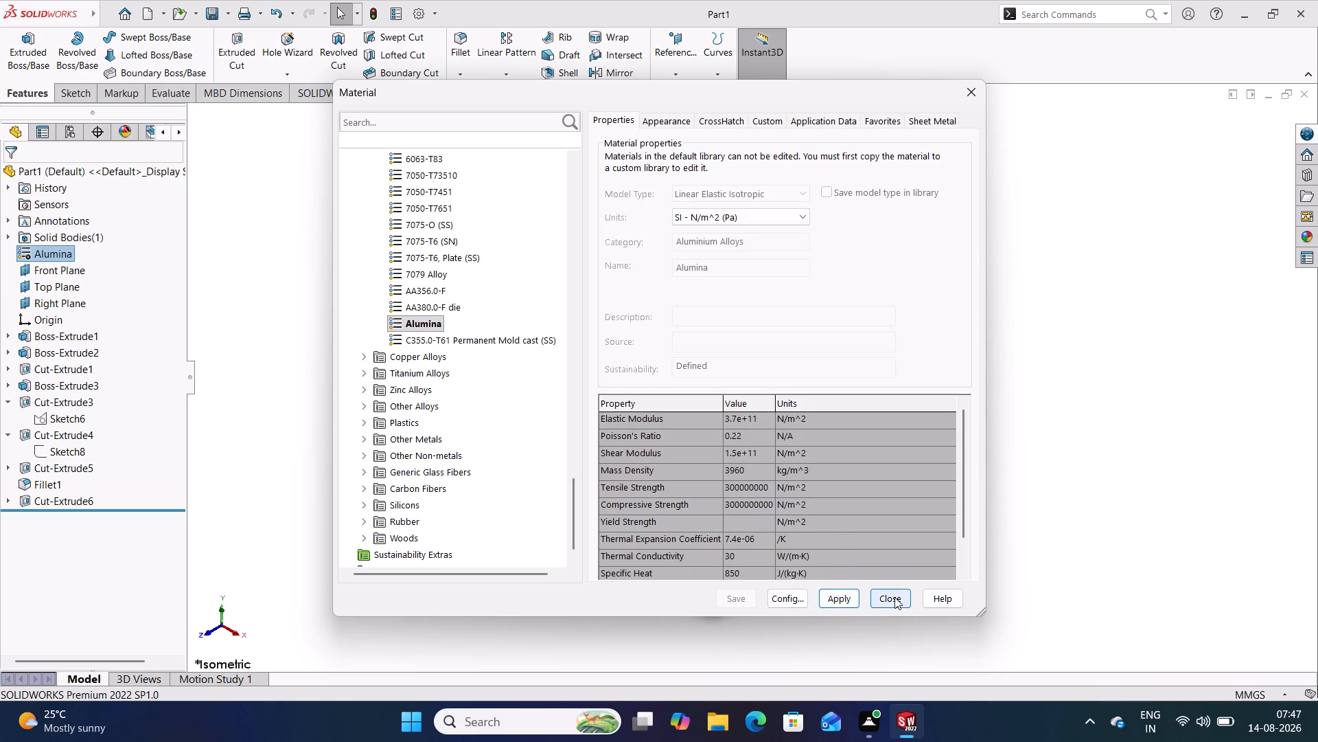
{"action": "left_click", "coordinate": [889, 598]}
Inspect the bracket from other angles, restore the isometric view and save the part.
{"action": "middle_click_drag", "start_coordinate": [846, 523], "coordinate": [938, 416]}
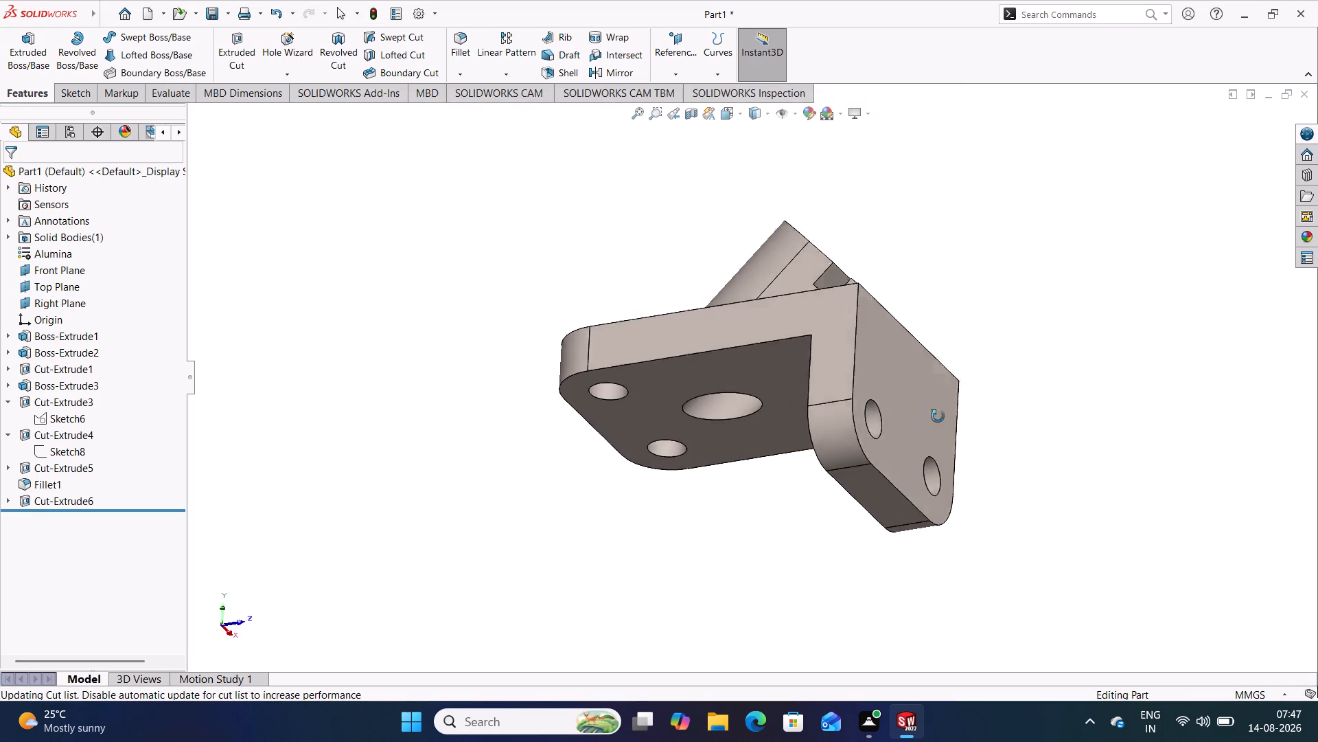
{"action": "middle_click_drag", "start_coordinate": [938, 416], "coordinate": [884, 453]}
{"action": "scroll", "coordinate": [715, 430], "scroll_direction": "down", "scroll_amount": 1}
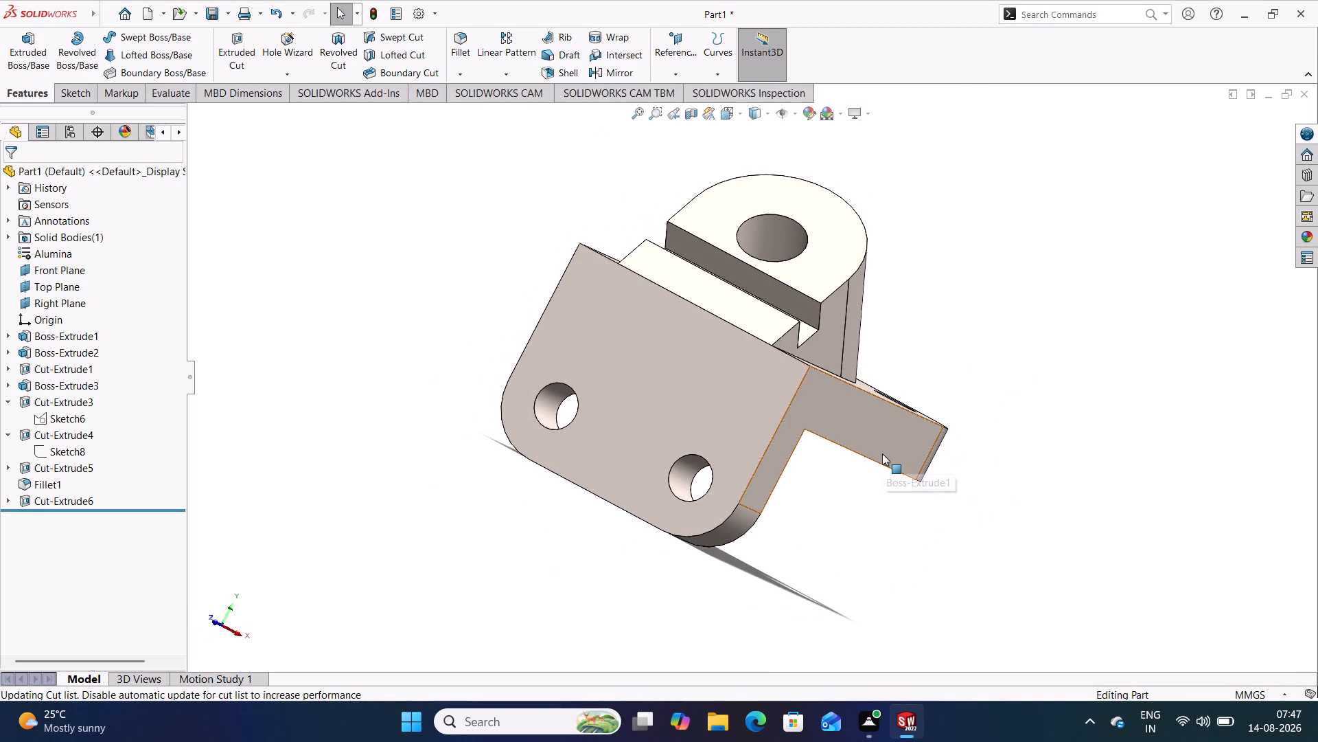
{"action": "key", "text": "ctrl+s"}
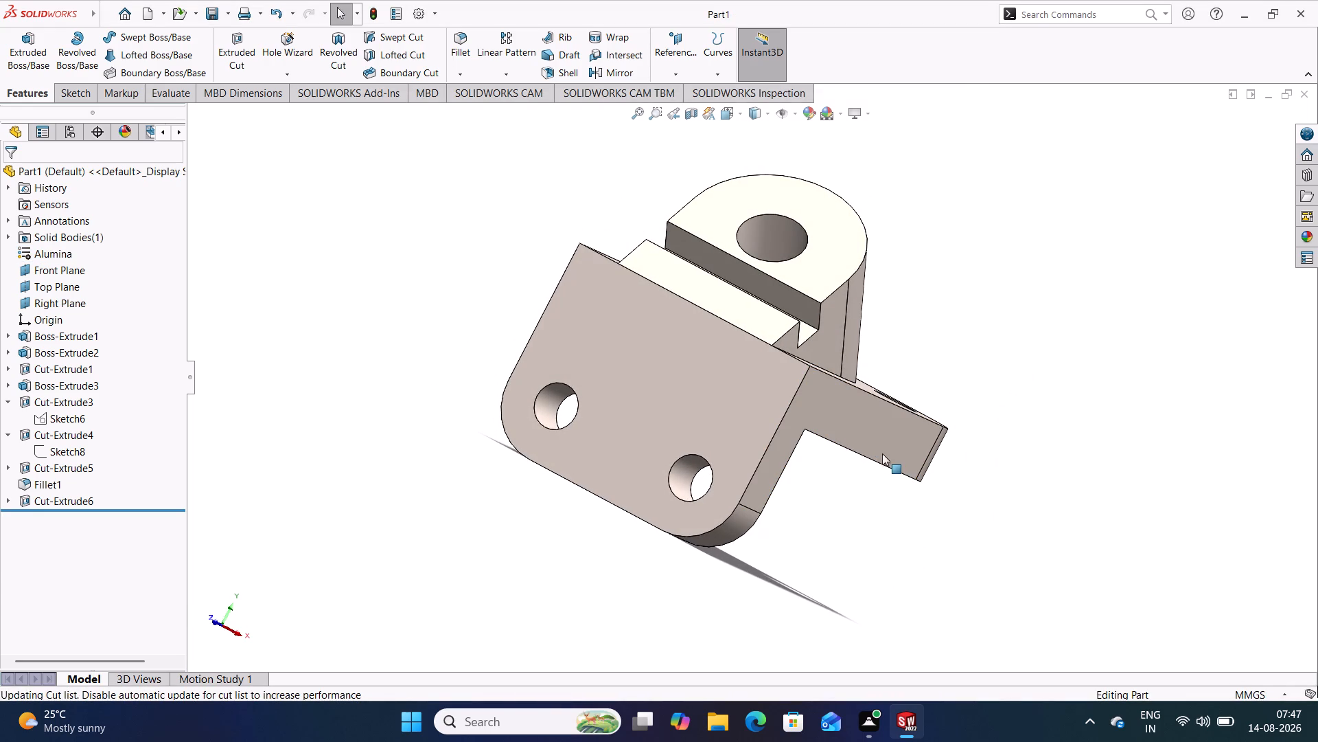
{"action": "key", "text": "ctrl+7"}
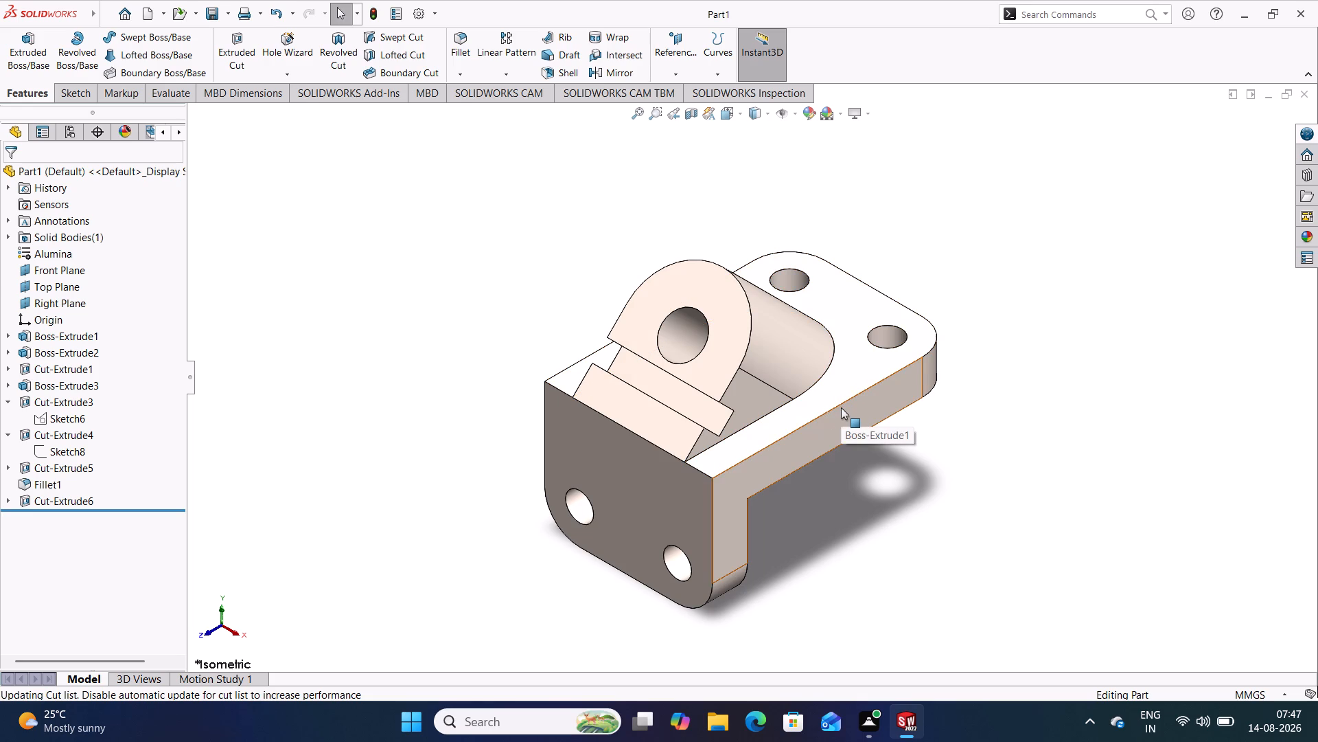
{"action": "key", "text": "ctrl+s"}
{"action": "key", "text": "ctrl+s"}
{"action": "key", "text": "ctrl+s"}
{"action": "left_click", "coordinate": [872, 502]}
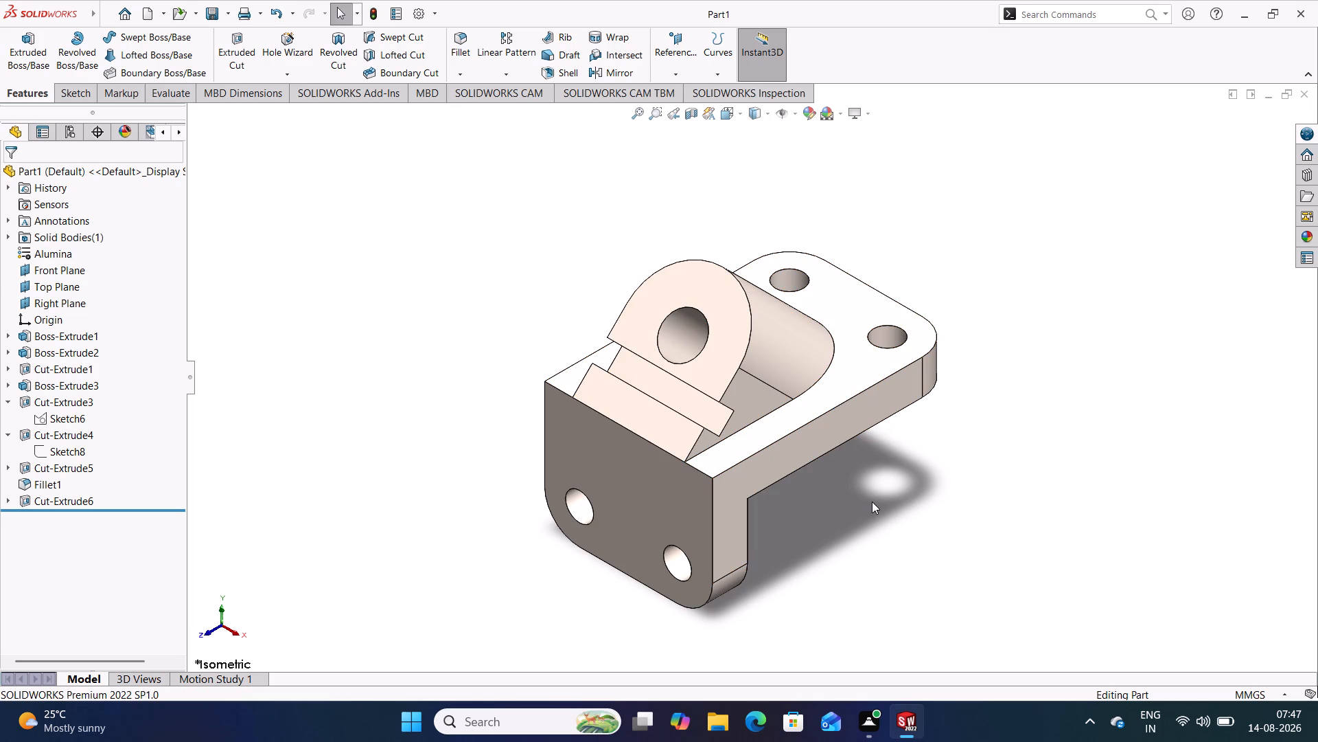
Create a new drawing document using the standard A3 (ISO) sheet size with its sheet format displayed.
{"action": "key", "text": "ctrl+n"}
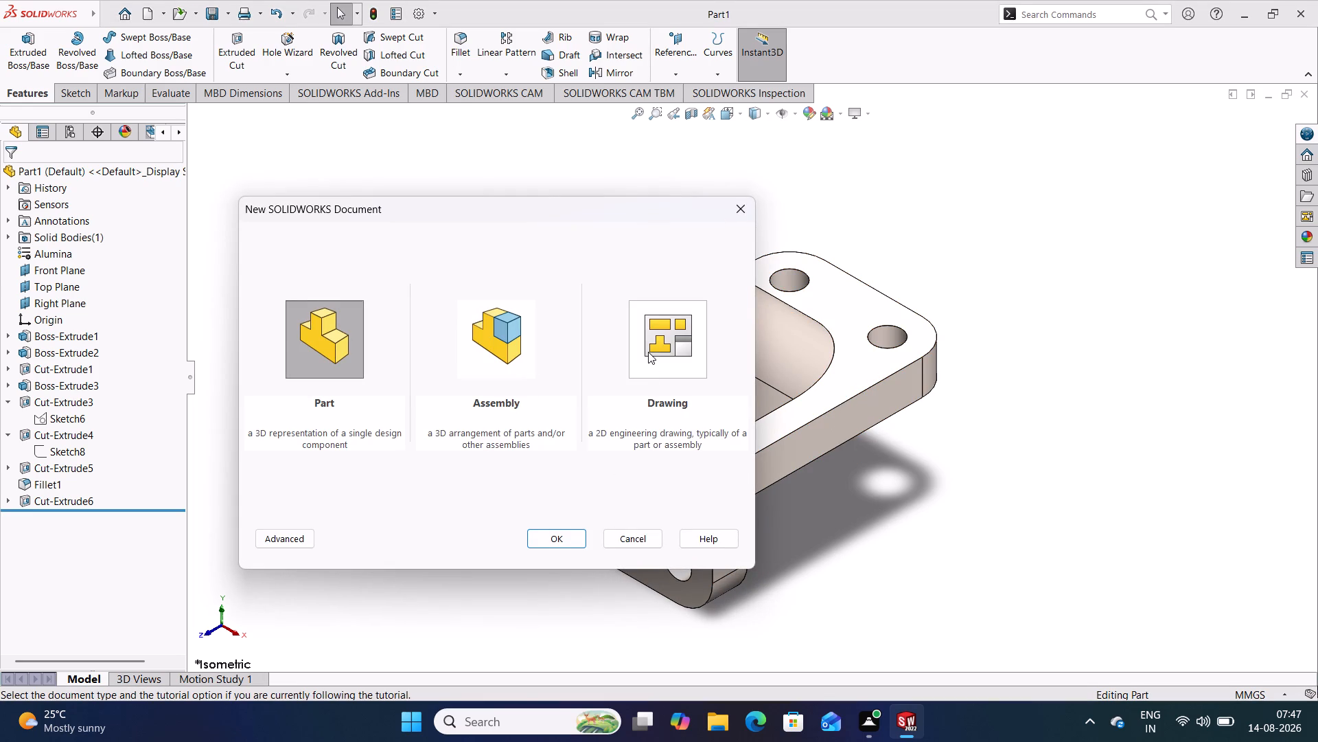
{"action": "left_click", "coordinate": [648, 352]}
{"action": "left_click", "coordinate": [575, 536]}
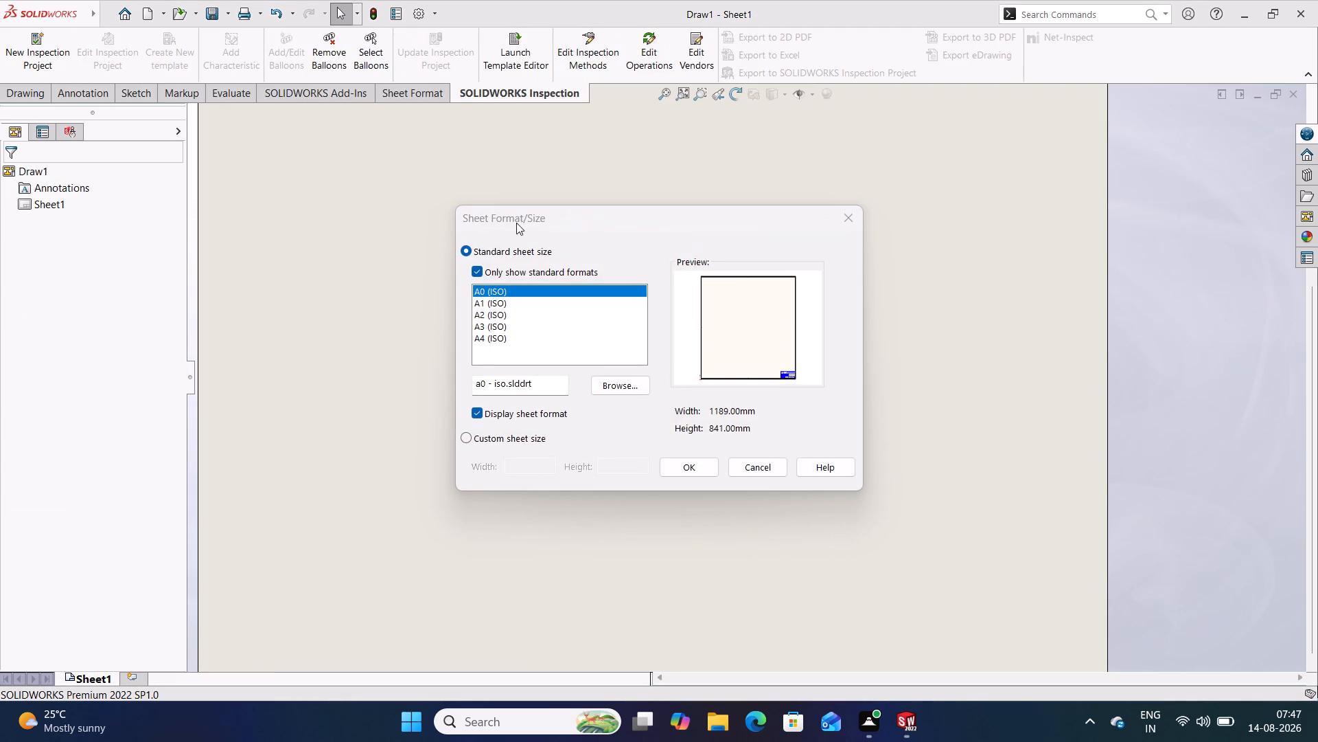
{"action": "left_click", "coordinate": [502, 328]}
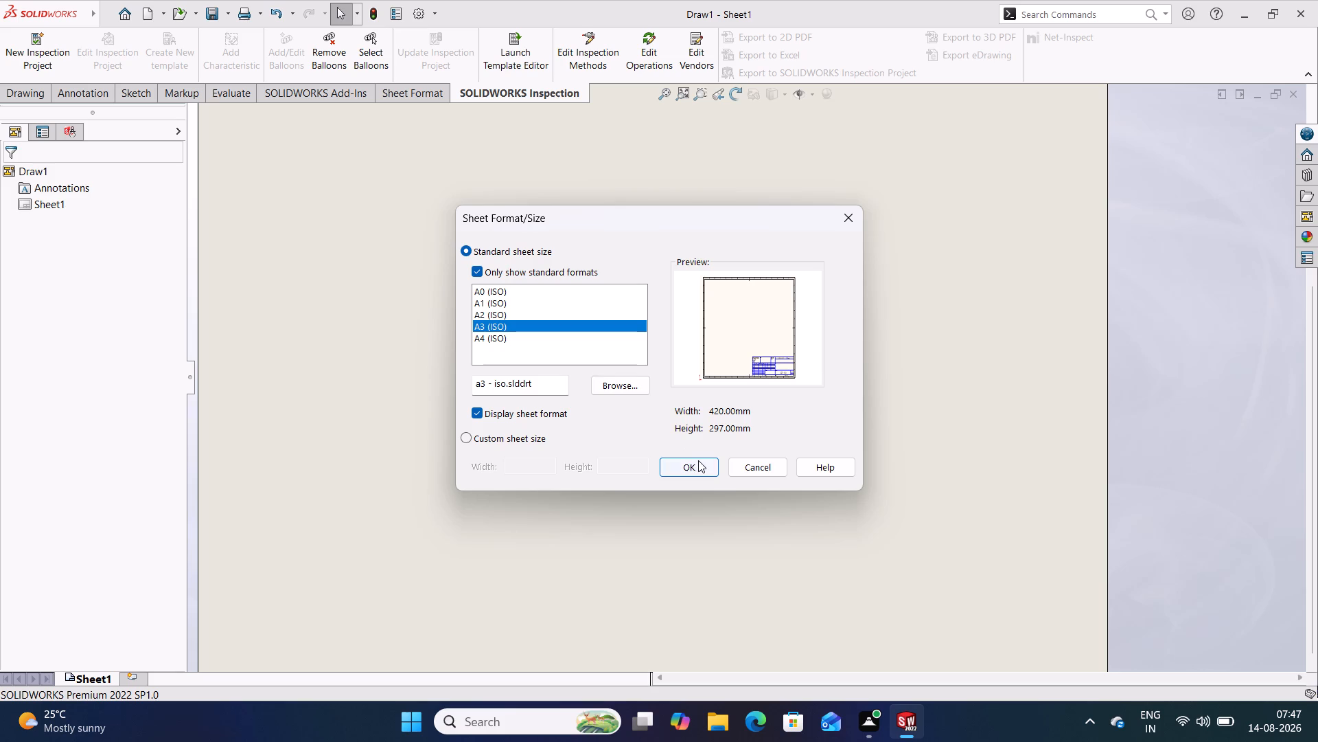
{"action": "left_click", "coordinate": [532, 342]}
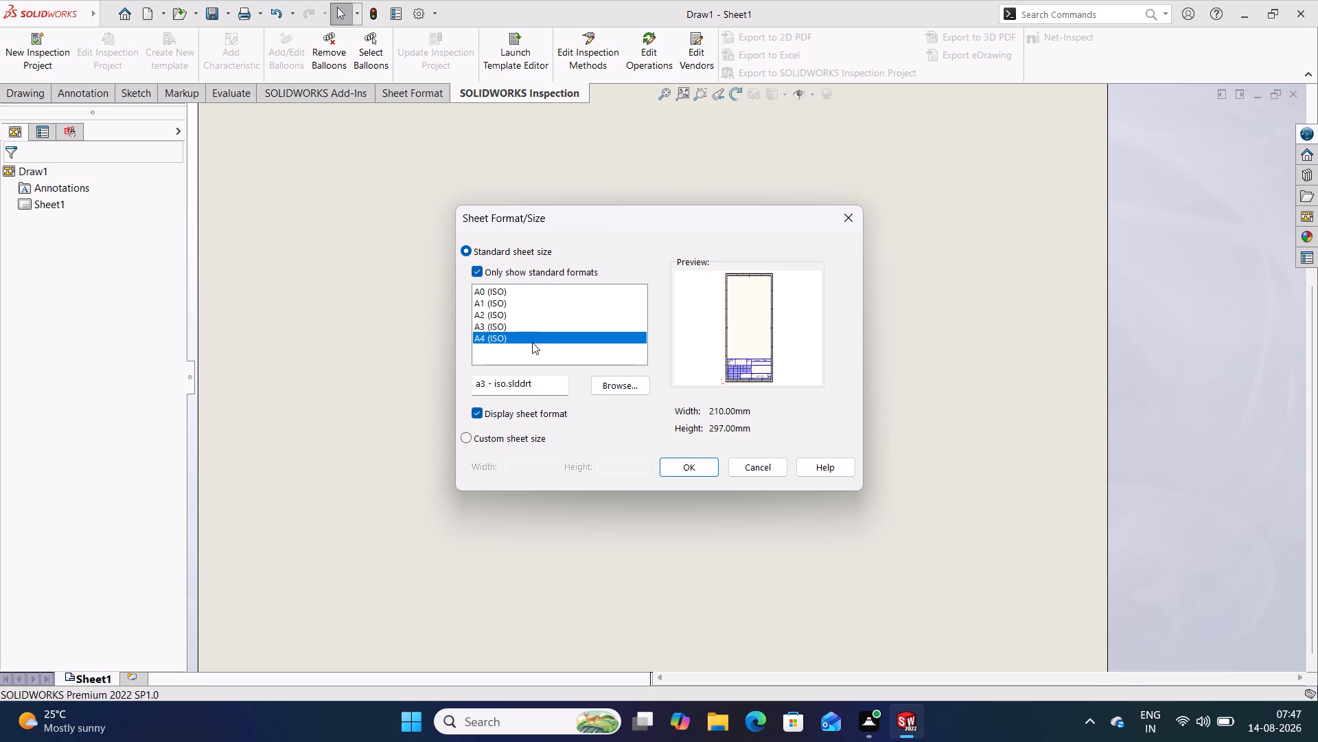
{"action": "left_click", "coordinate": [518, 330]}
{"action": "left_click", "coordinate": [516, 319]}
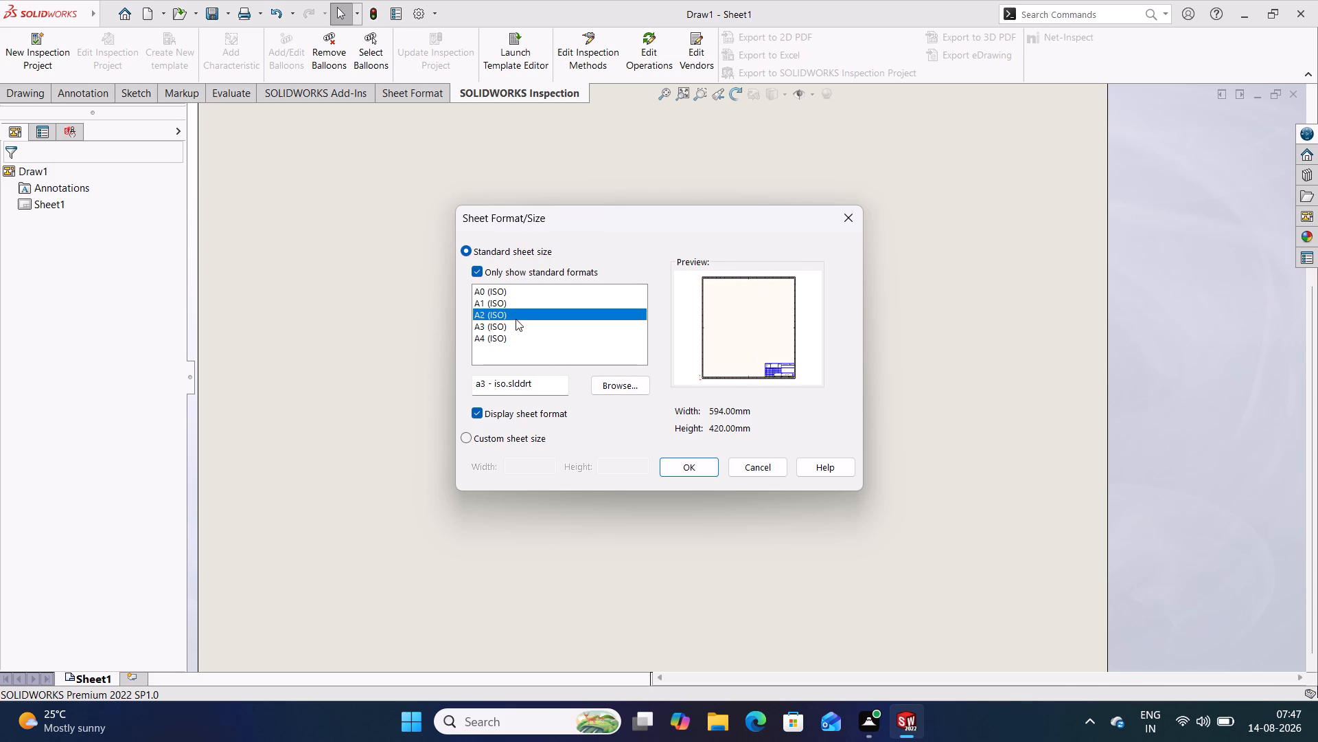
{"action": "left_click", "coordinate": [508, 333]}
{"action": "left_click", "coordinate": [507, 326]}
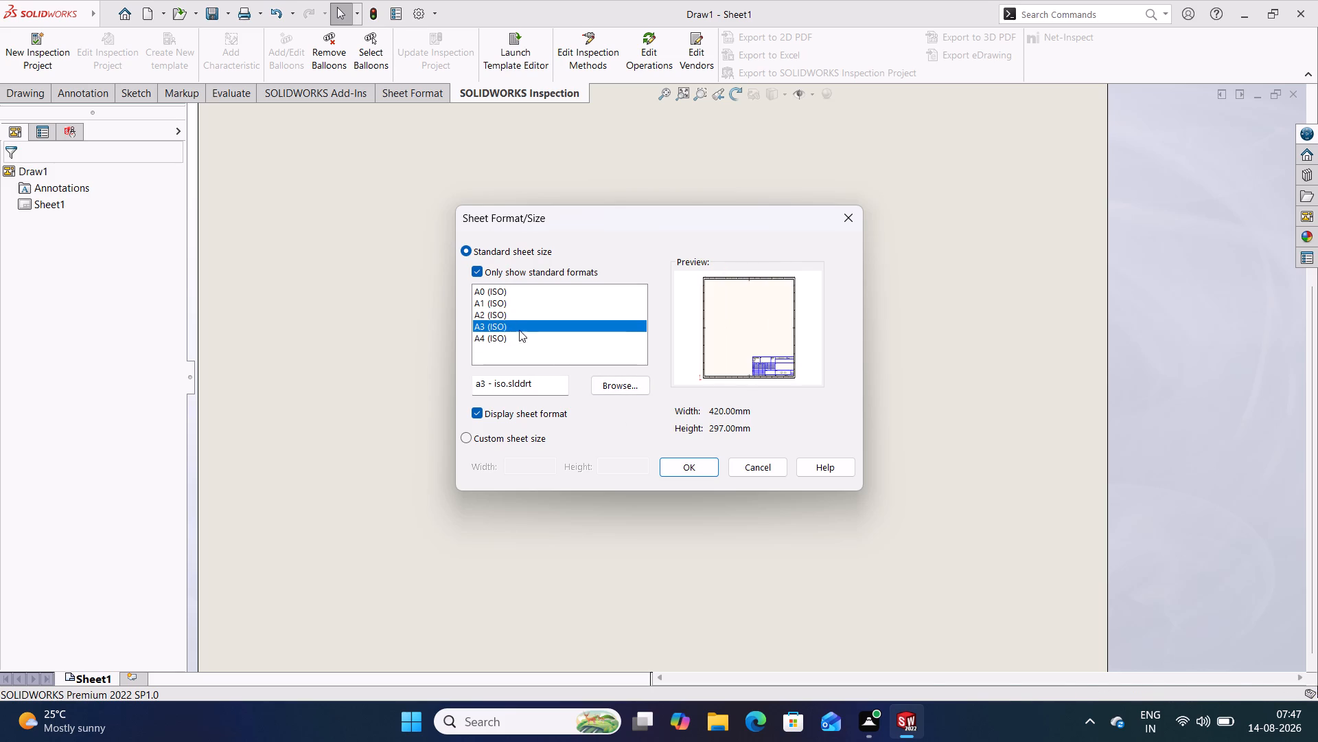
{"action": "left_click", "coordinate": [695, 465]}
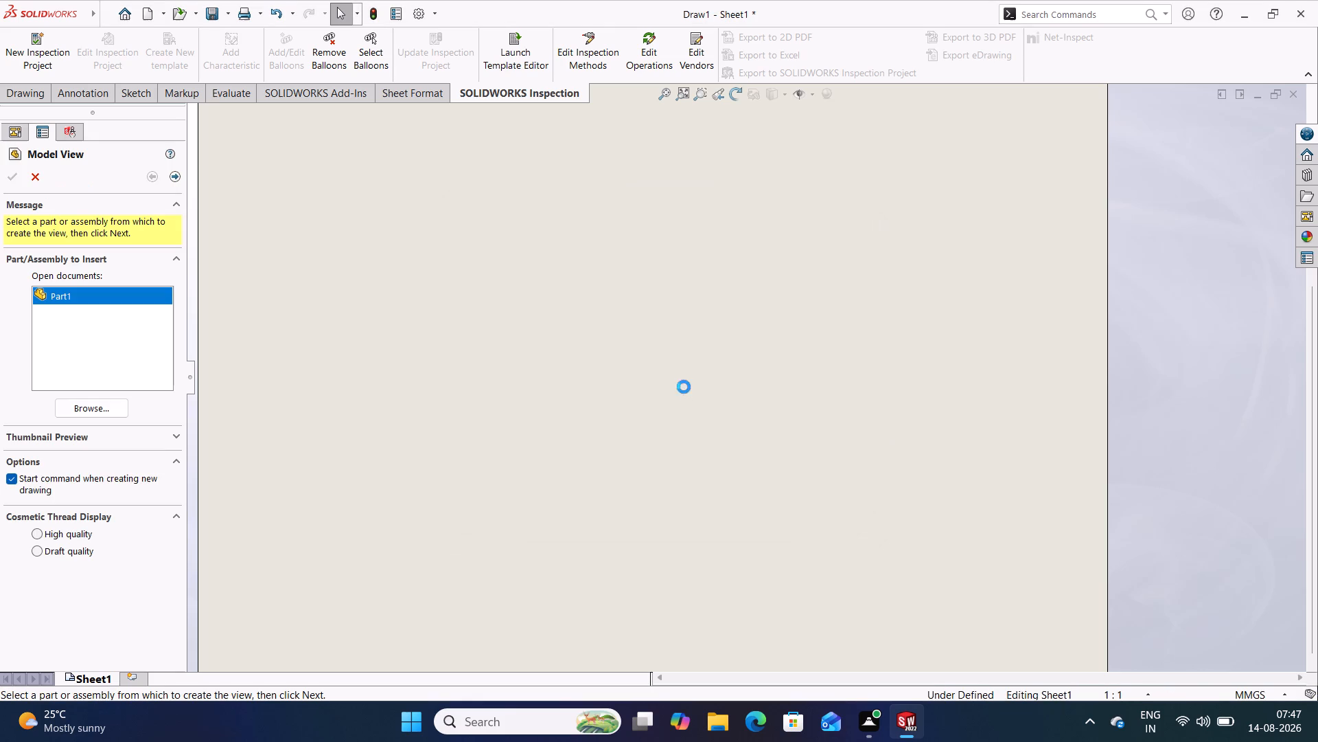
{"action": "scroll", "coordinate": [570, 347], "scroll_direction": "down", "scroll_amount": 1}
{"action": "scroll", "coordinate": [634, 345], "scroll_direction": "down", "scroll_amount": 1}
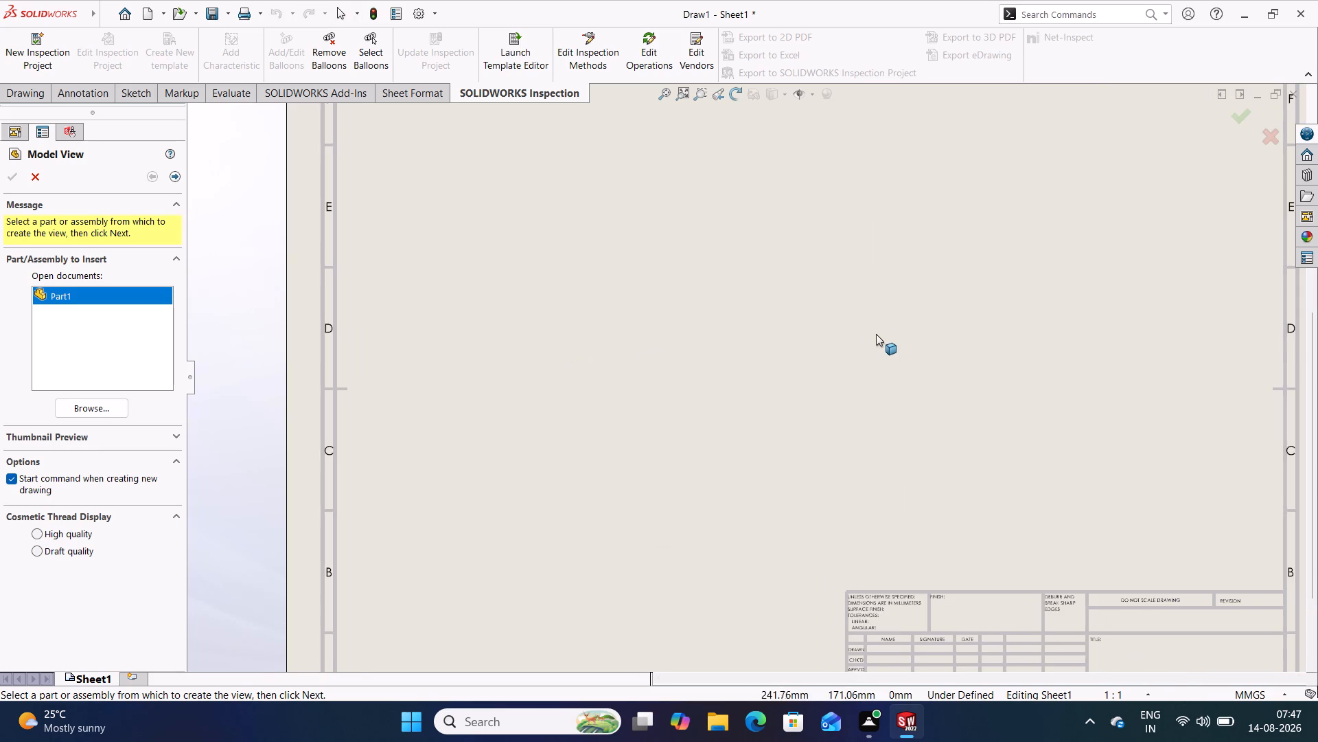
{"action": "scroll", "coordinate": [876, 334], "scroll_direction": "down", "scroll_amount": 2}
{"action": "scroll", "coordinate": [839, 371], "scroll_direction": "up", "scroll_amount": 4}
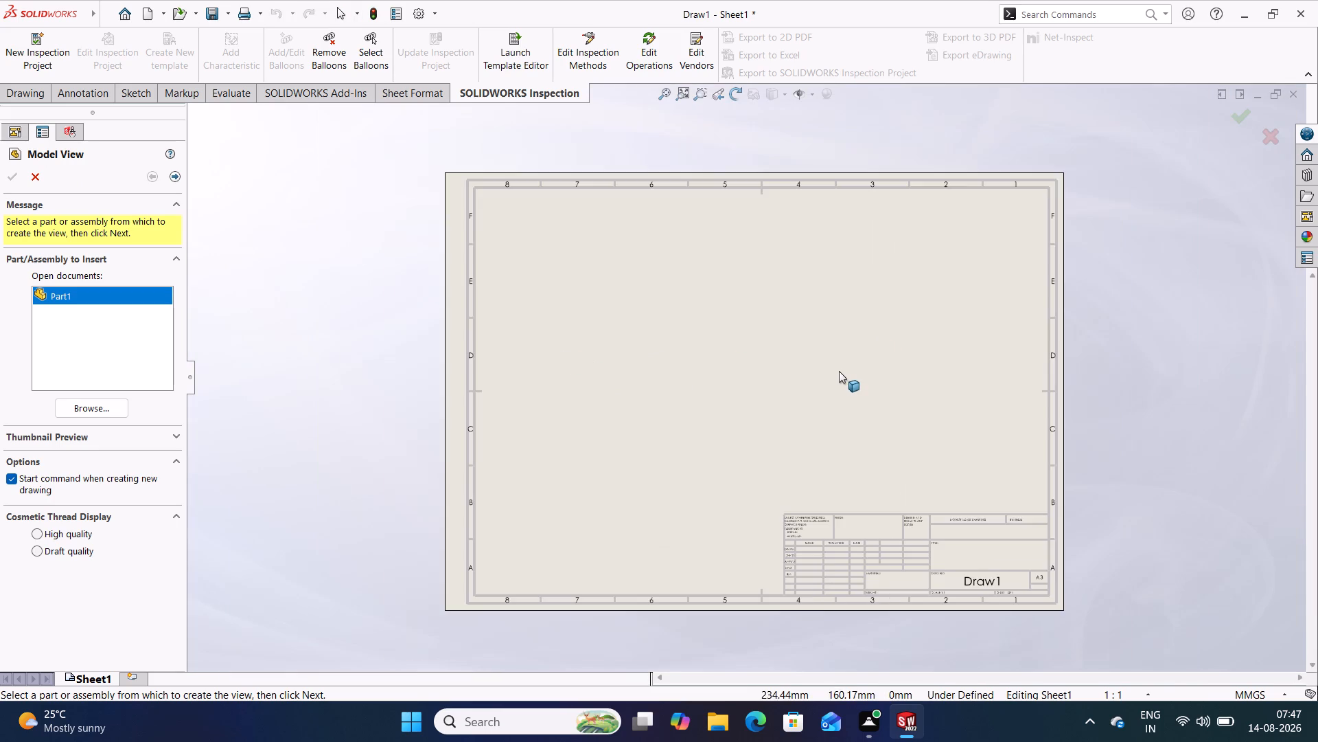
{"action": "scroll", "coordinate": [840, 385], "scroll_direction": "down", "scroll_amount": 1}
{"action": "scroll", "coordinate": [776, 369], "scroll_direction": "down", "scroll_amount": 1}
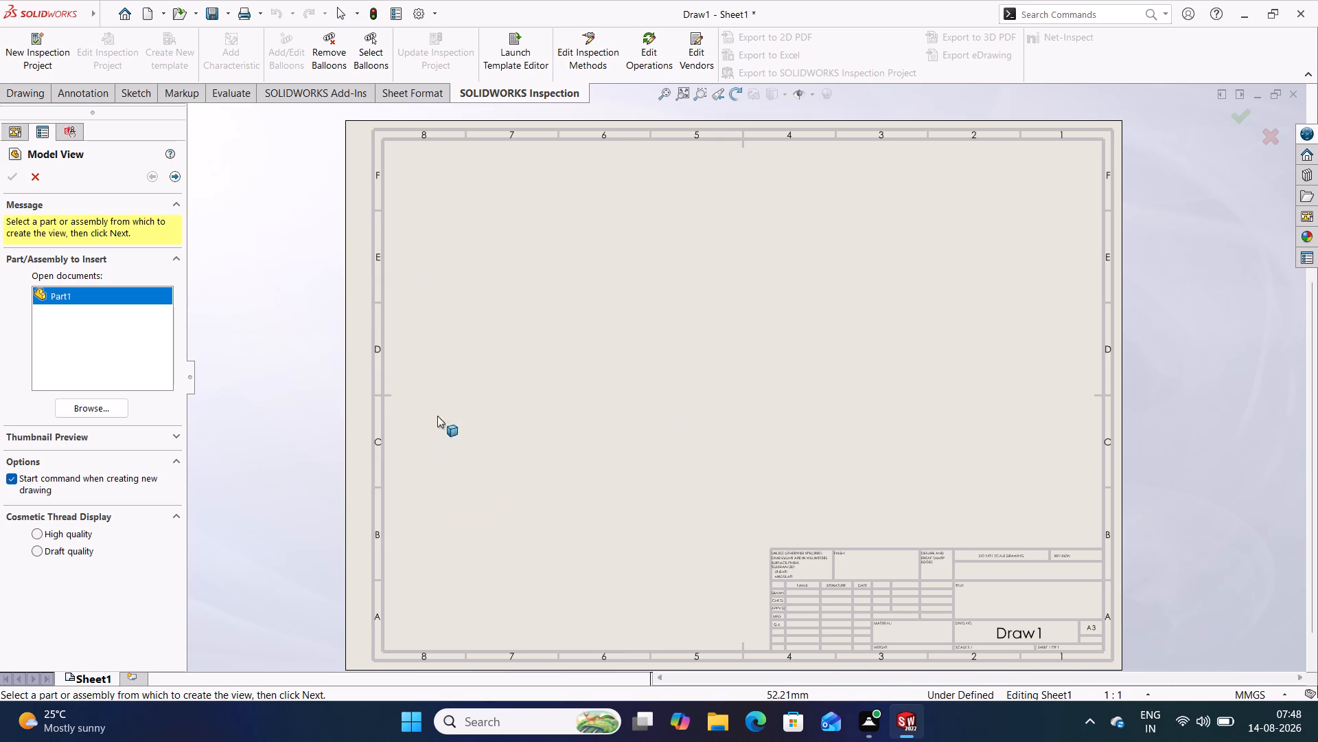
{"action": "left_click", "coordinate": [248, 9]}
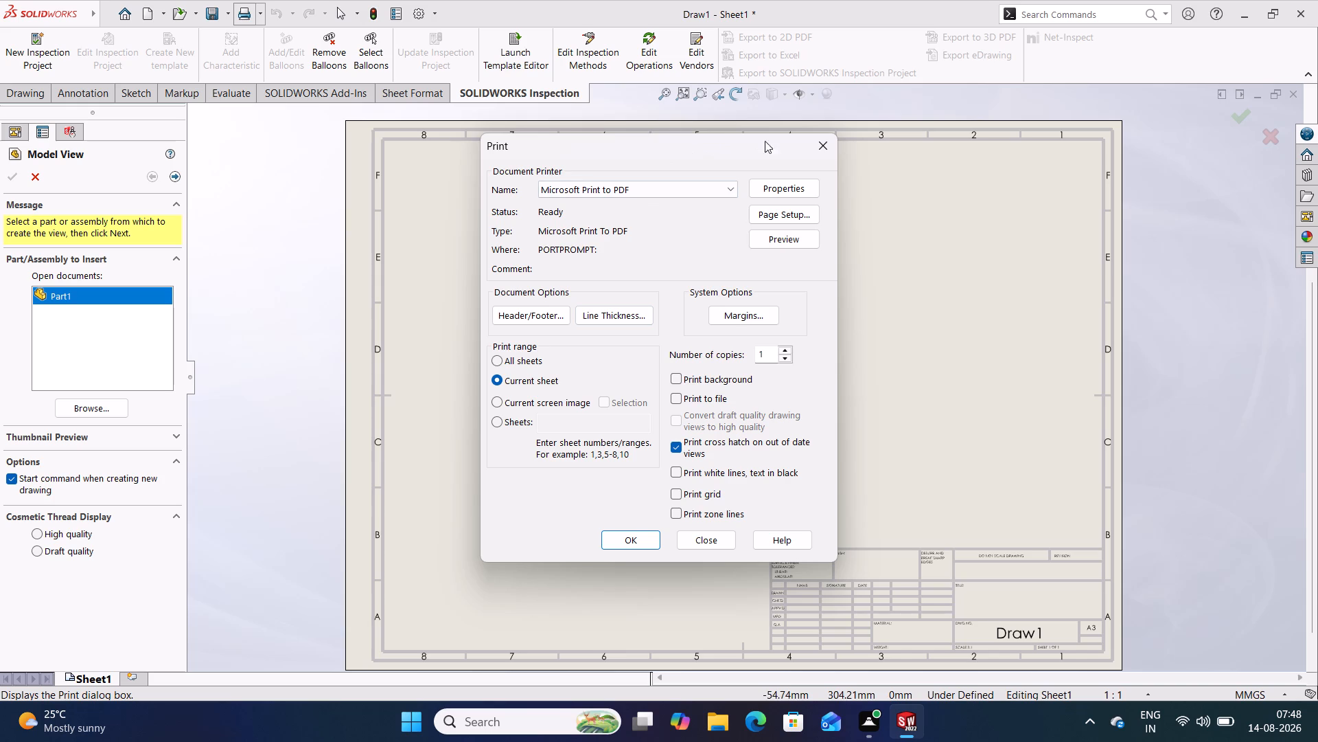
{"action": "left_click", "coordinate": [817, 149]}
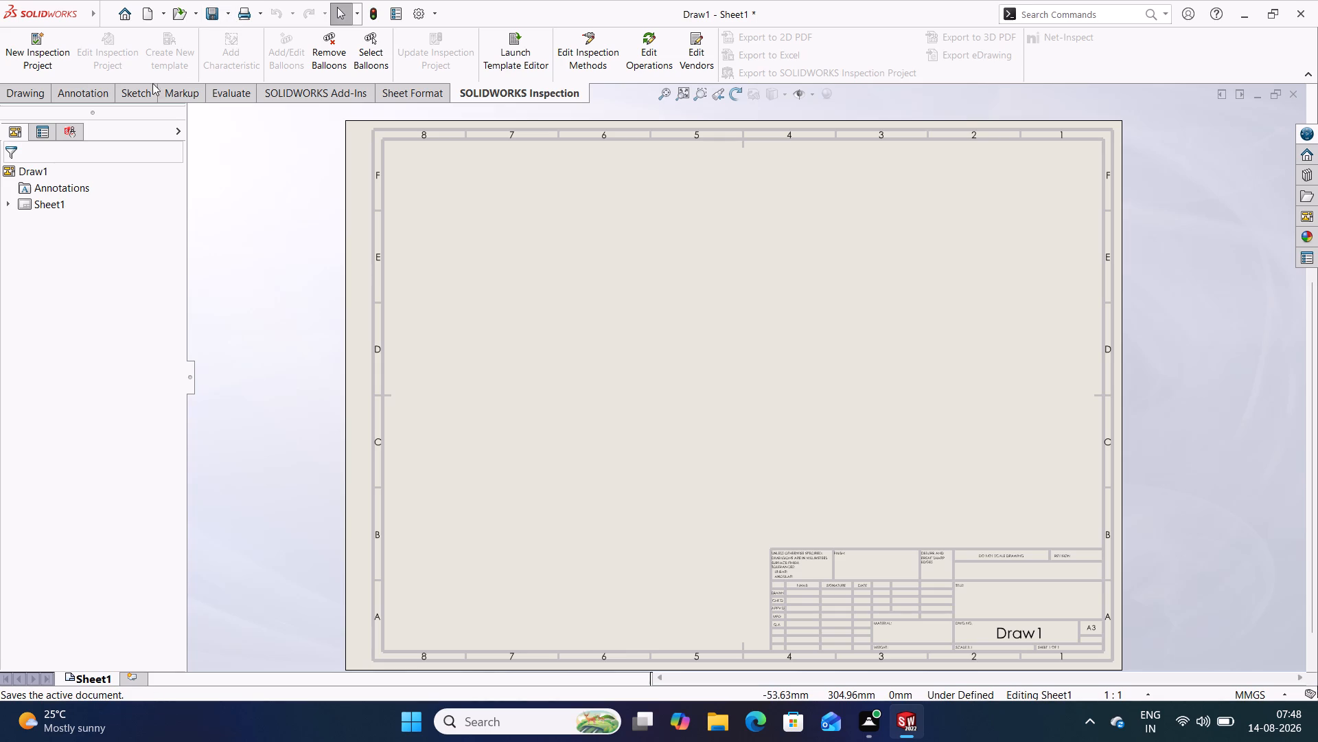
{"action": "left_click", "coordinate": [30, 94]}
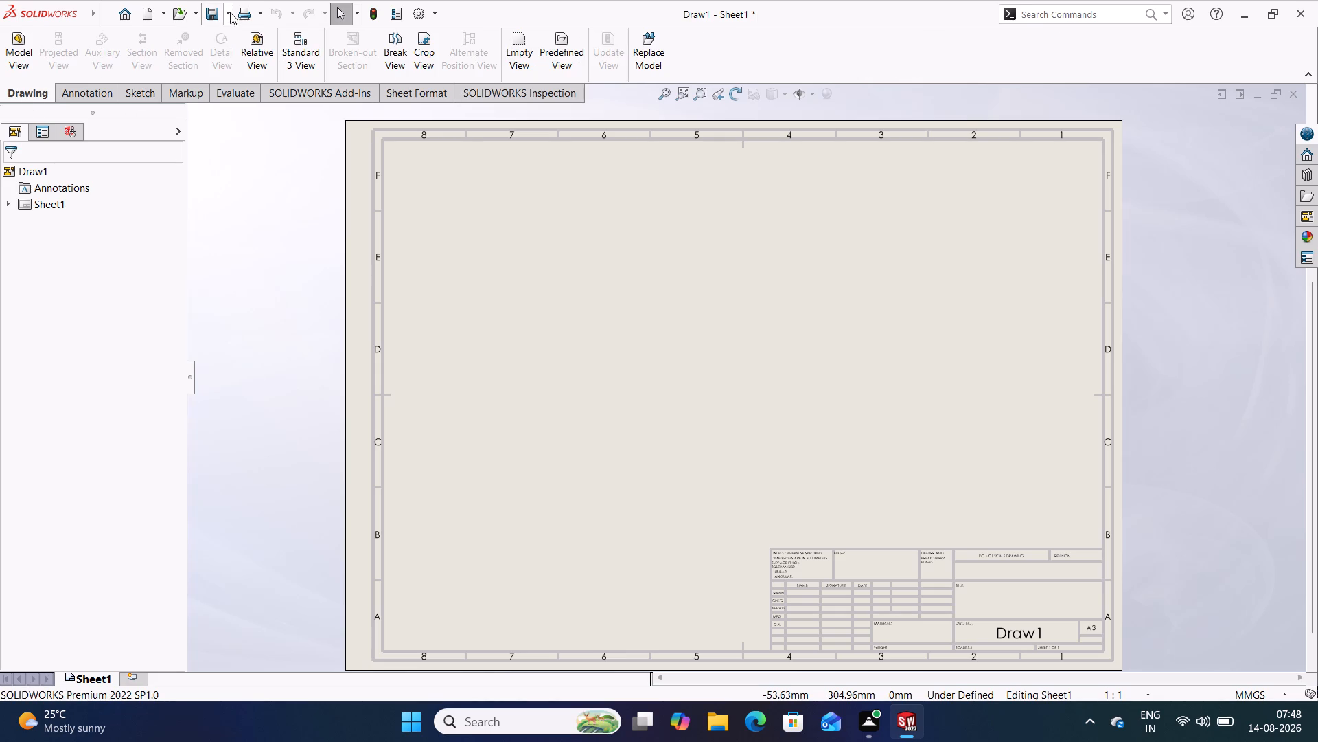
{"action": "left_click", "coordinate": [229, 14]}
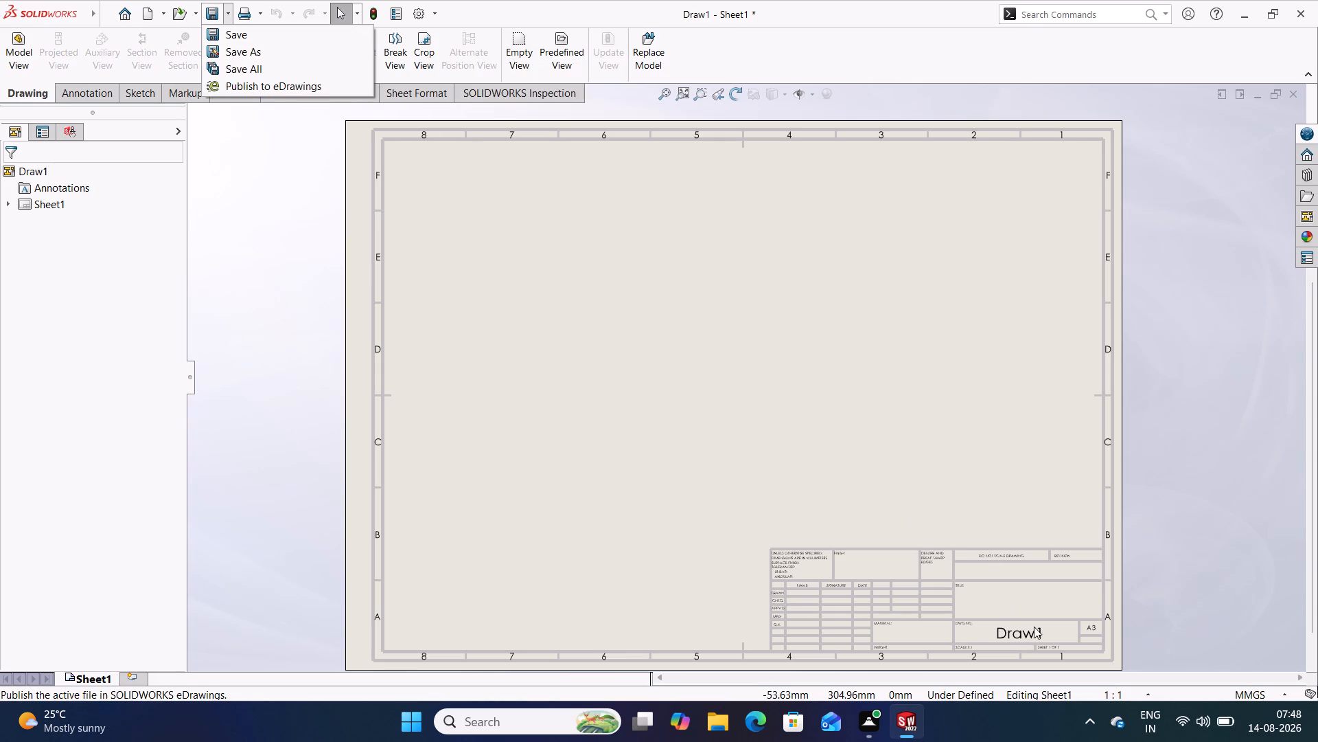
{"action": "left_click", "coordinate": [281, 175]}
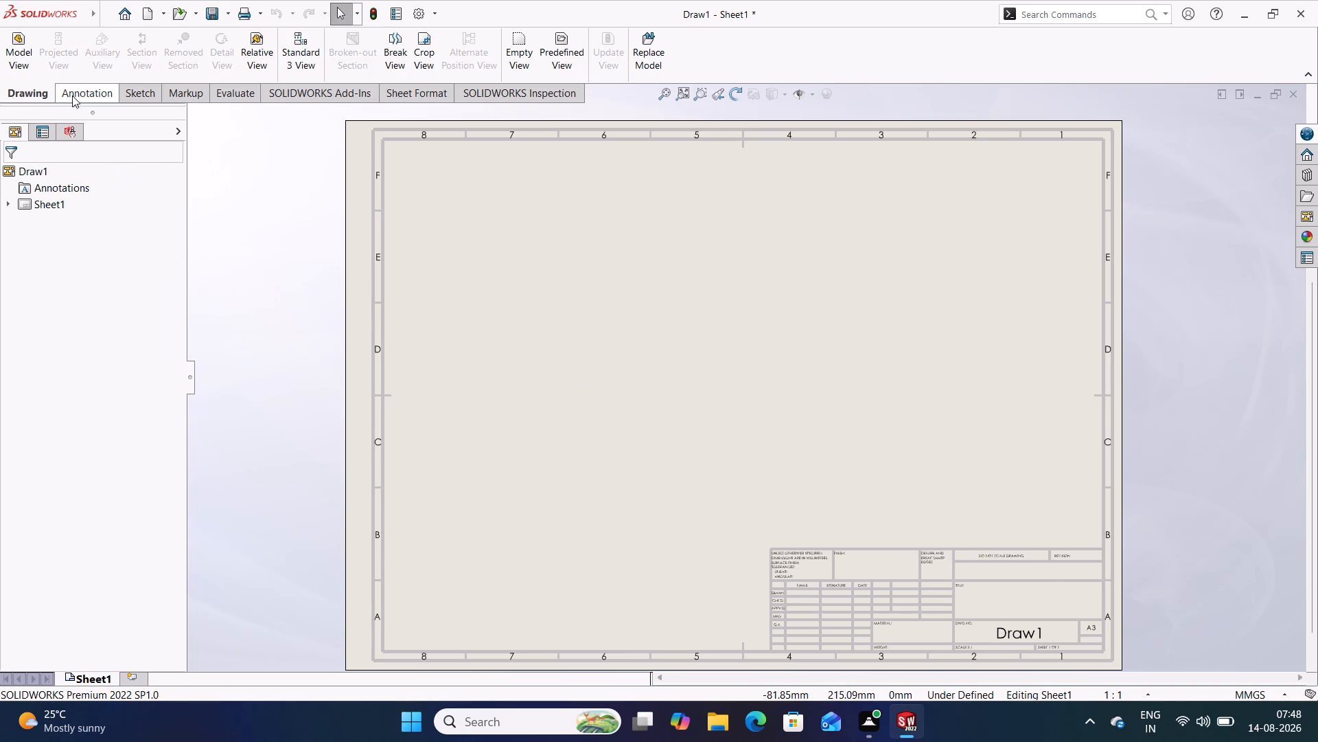
Insert the front view of Part1 on the sheet, projecting the top view above it and the right view beside it.
{"action": "left_click", "coordinate": [22, 56]}
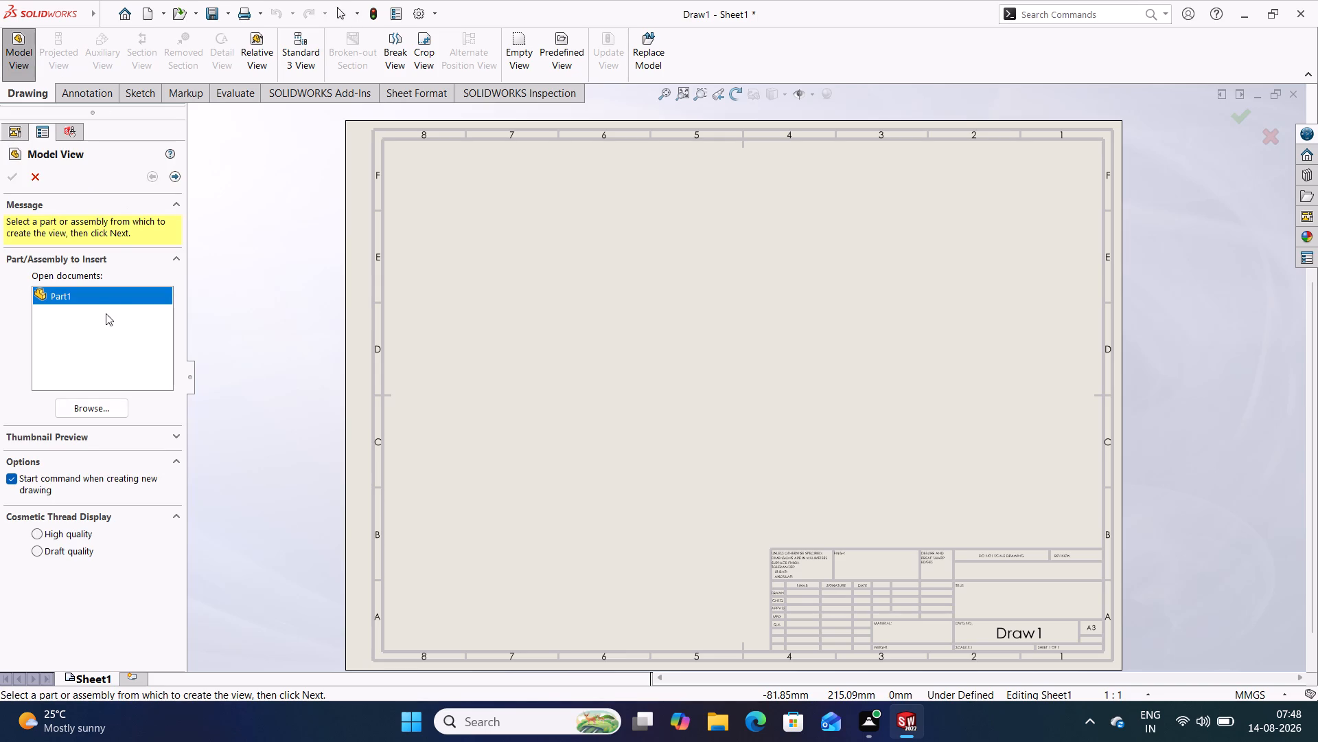
{"action": "double_click", "coordinate": [111, 296]}
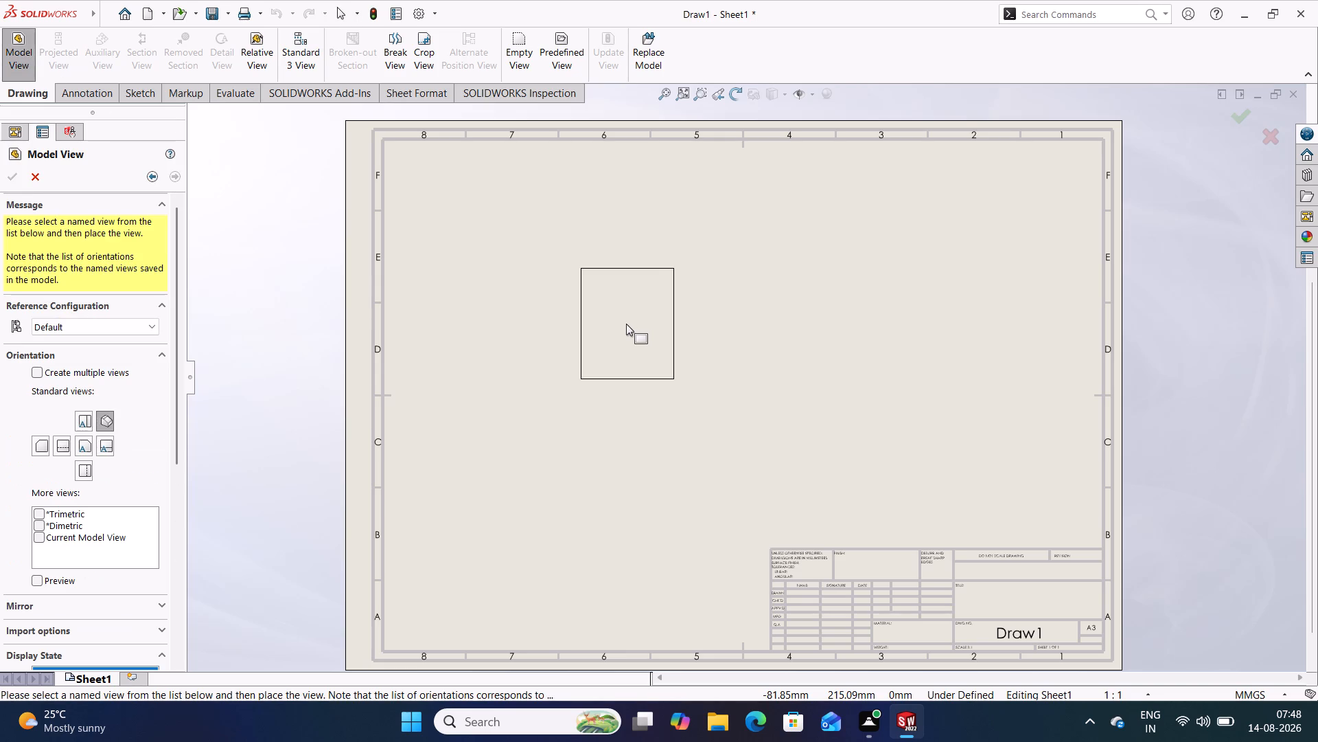
{"action": "left_click", "coordinate": [84, 447]}
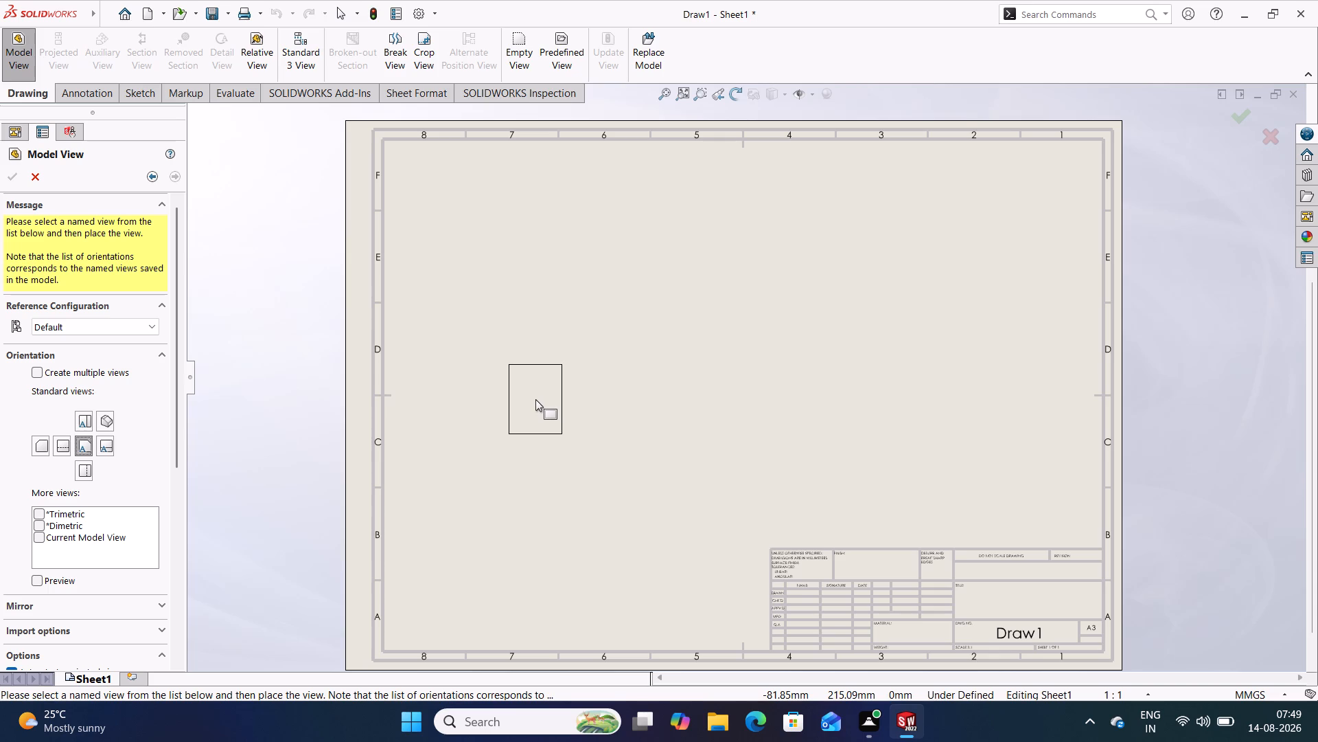
{"action": "left_click", "coordinate": [535, 399]}
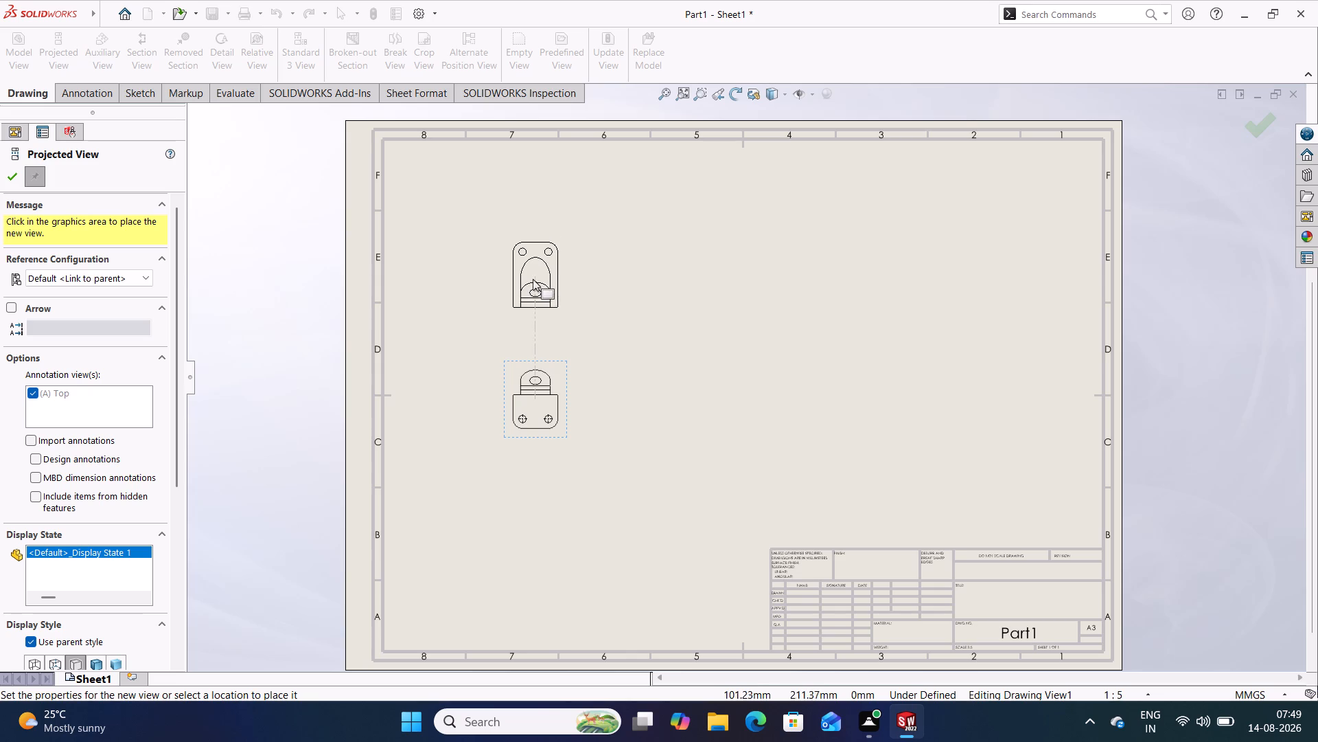
{"action": "left_click", "coordinate": [535, 286]}
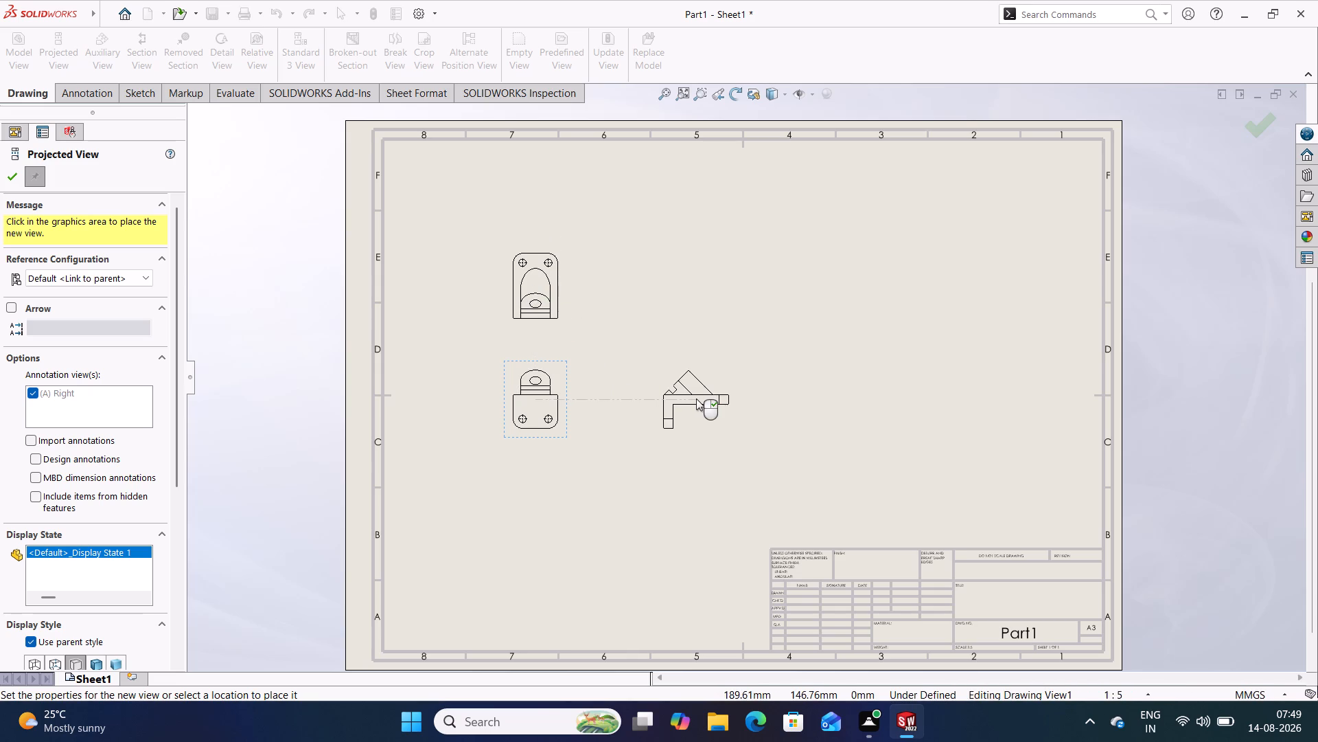
{"action": "left_click", "coordinate": [665, 397]}
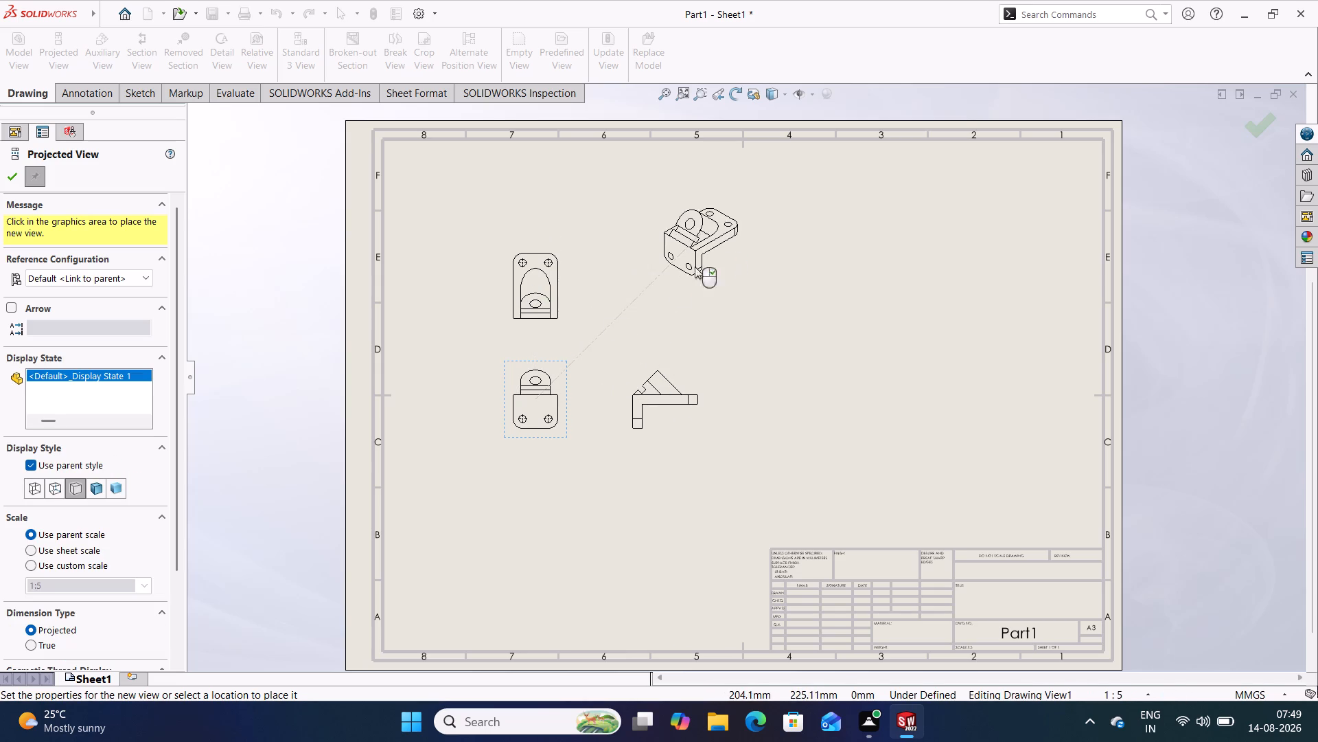
Place an isometric projected view diagonally above the front view, displayed as Shaded With Edges, and finish the projected views.
{"action": "left_click", "coordinate": [95, 488]}
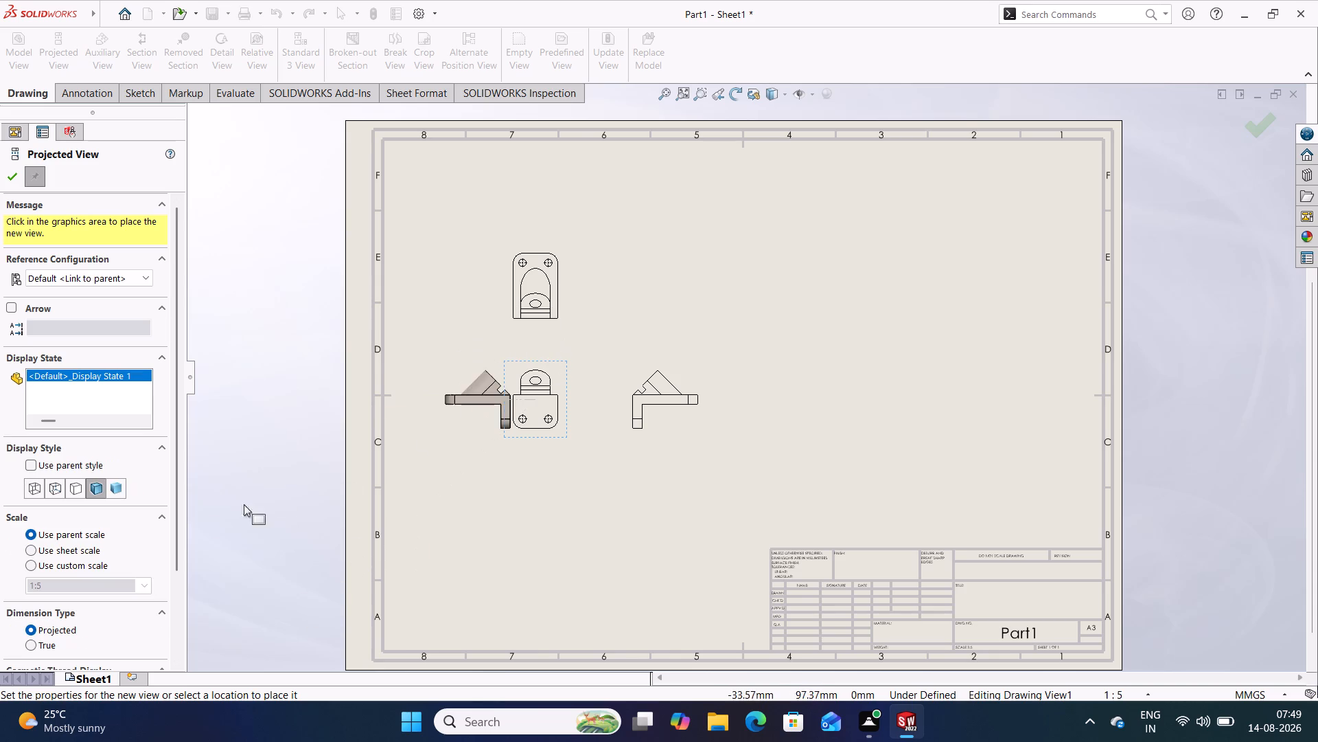
{"action": "left_click", "coordinate": [114, 488]}
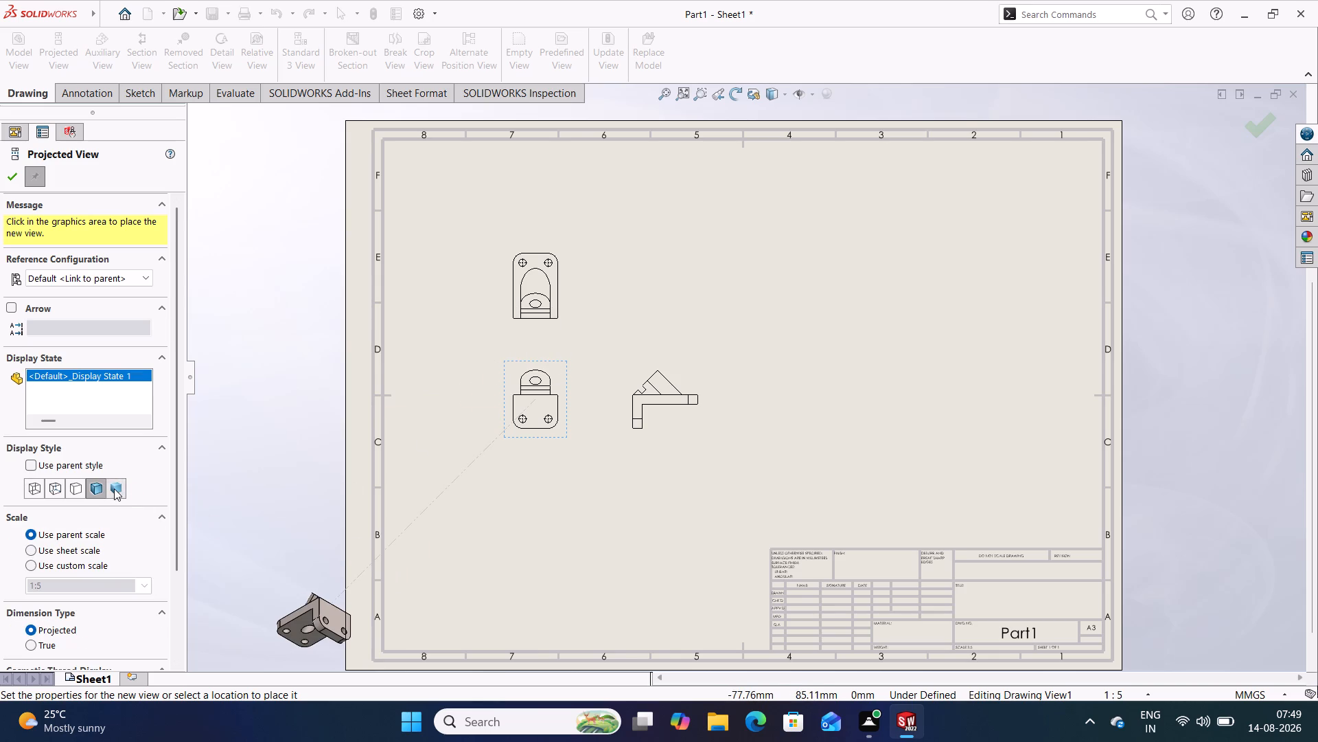
{"action": "left_click", "coordinate": [95, 495]}
{"action": "left_click", "coordinate": [726, 269]}
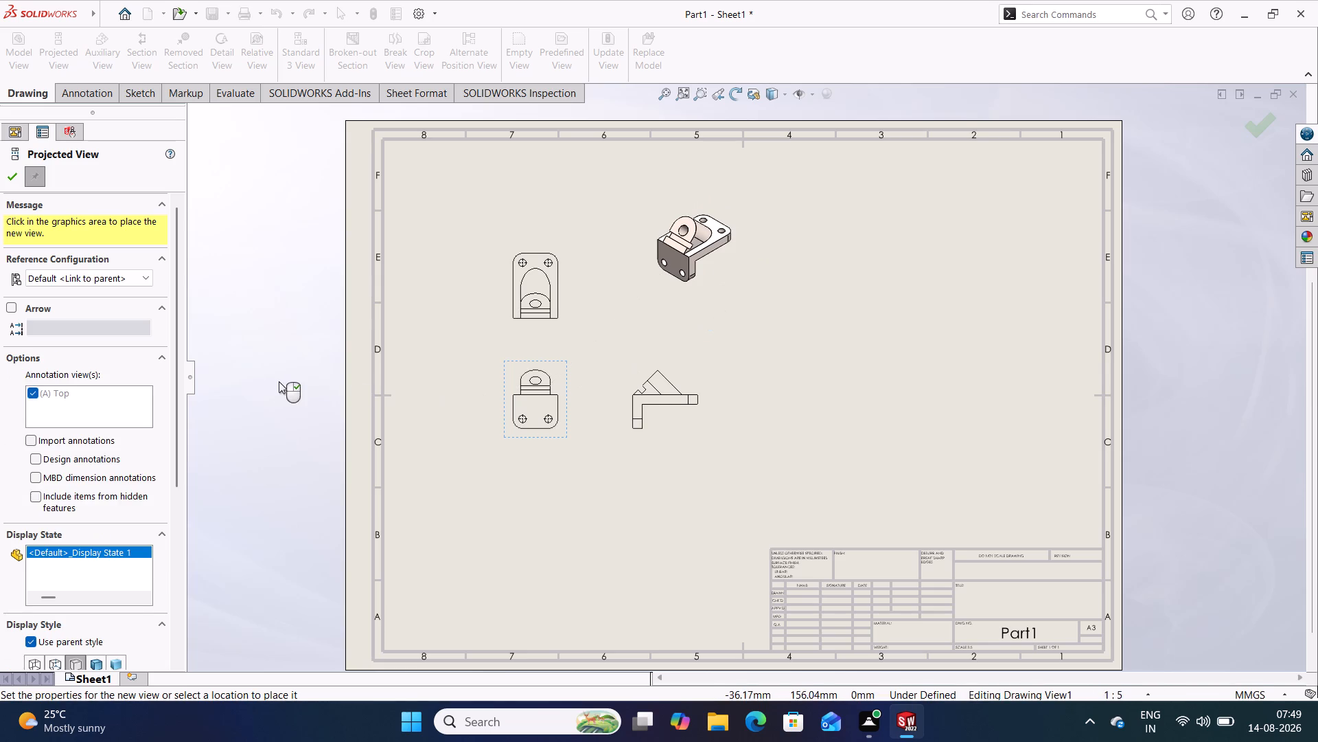
{"action": "left_click", "coordinate": [5, 171]}
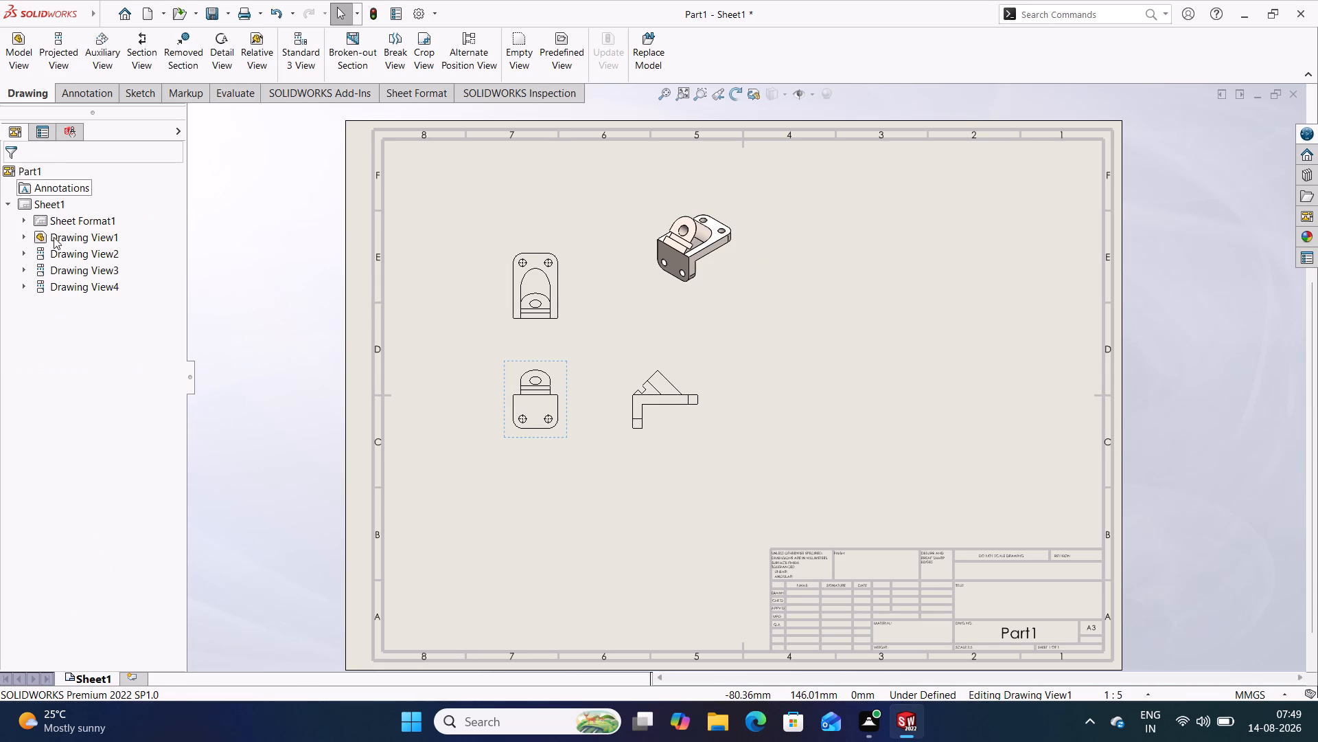
Spread the views out by moving the isometric and side views farther right and the front view slightly down and right.
{"action": "scroll", "coordinate": [619, 327], "scroll_direction": "down", "scroll_amount": 2}
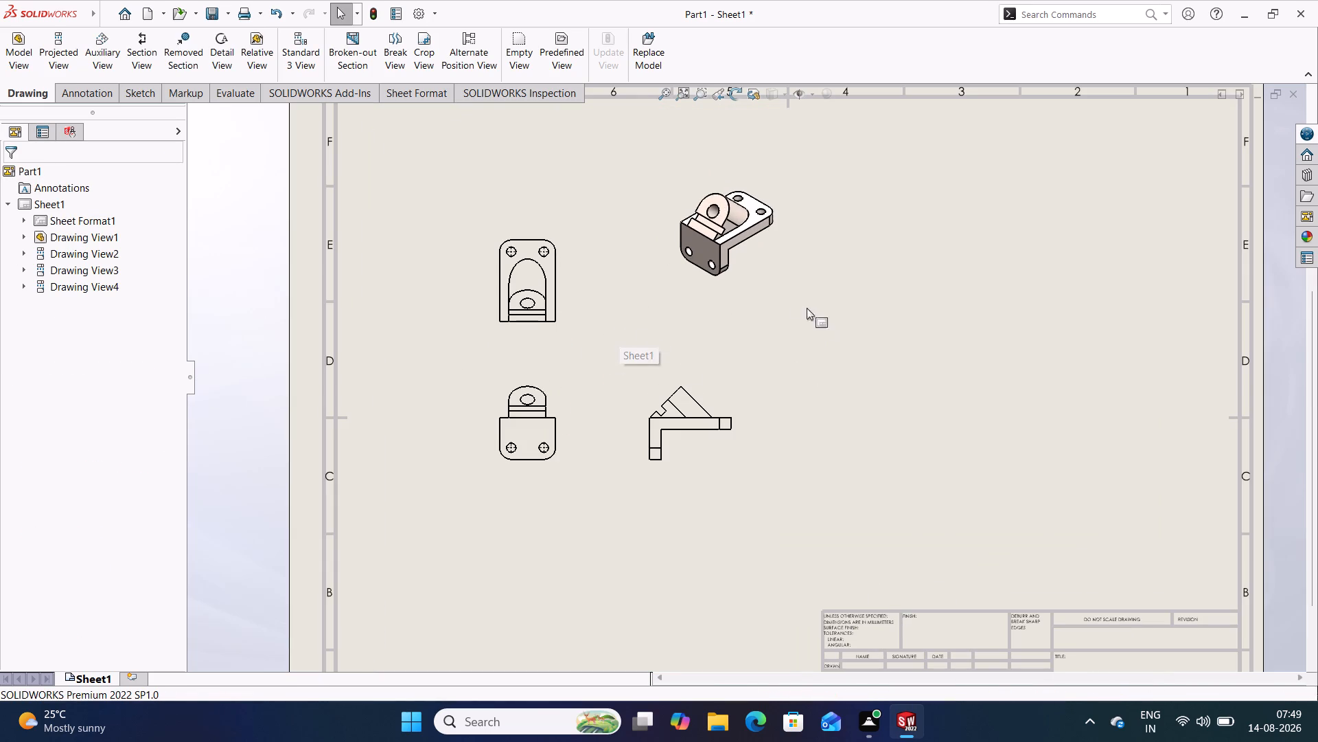
{"action": "left_click_drag", "start_coordinate": [779, 283], "coordinate": [989, 293]}
{"action": "left_click", "coordinate": [816, 293]}
{"action": "left_click_drag", "start_coordinate": [771, 287], "coordinate": [777, 304]}
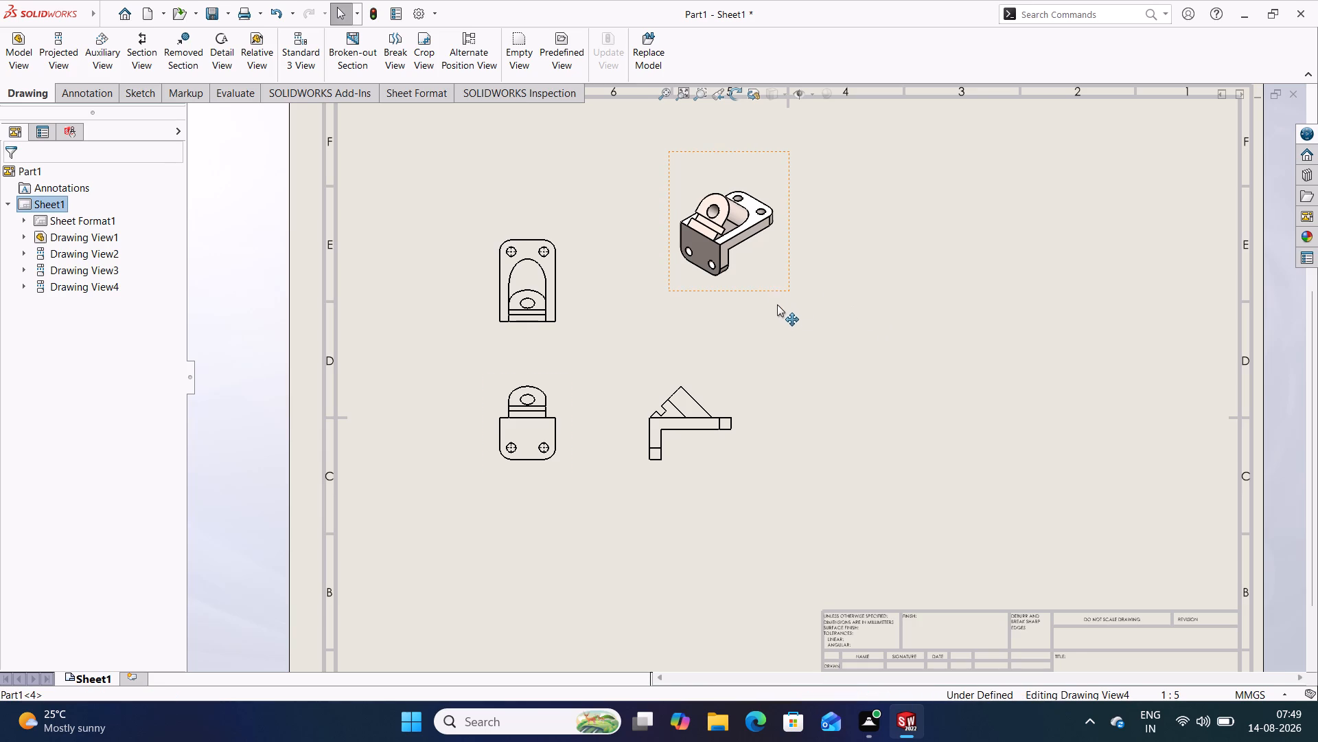
{"action": "left_click_drag", "start_coordinate": [777, 304], "coordinate": [980, 265]}
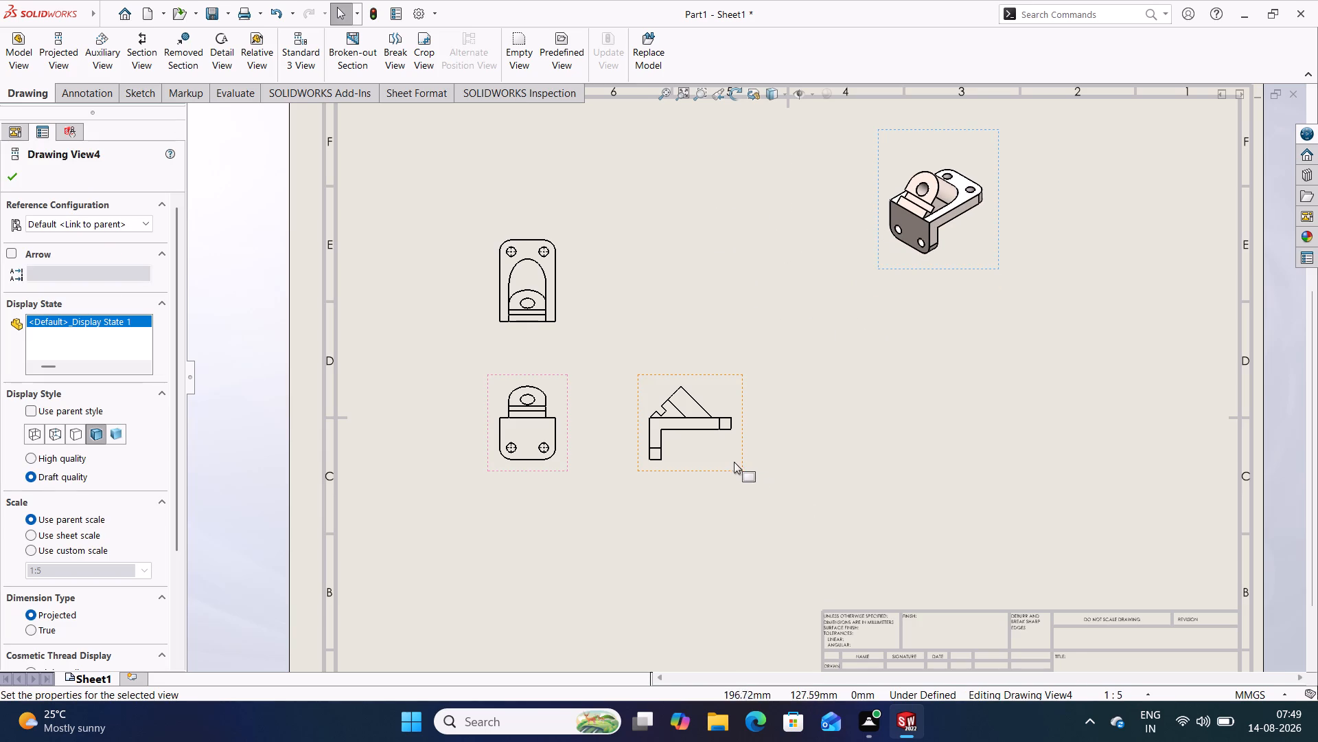
{"action": "left_click_drag", "start_coordinate": [736, 461], "coordinate": [837, 438]}
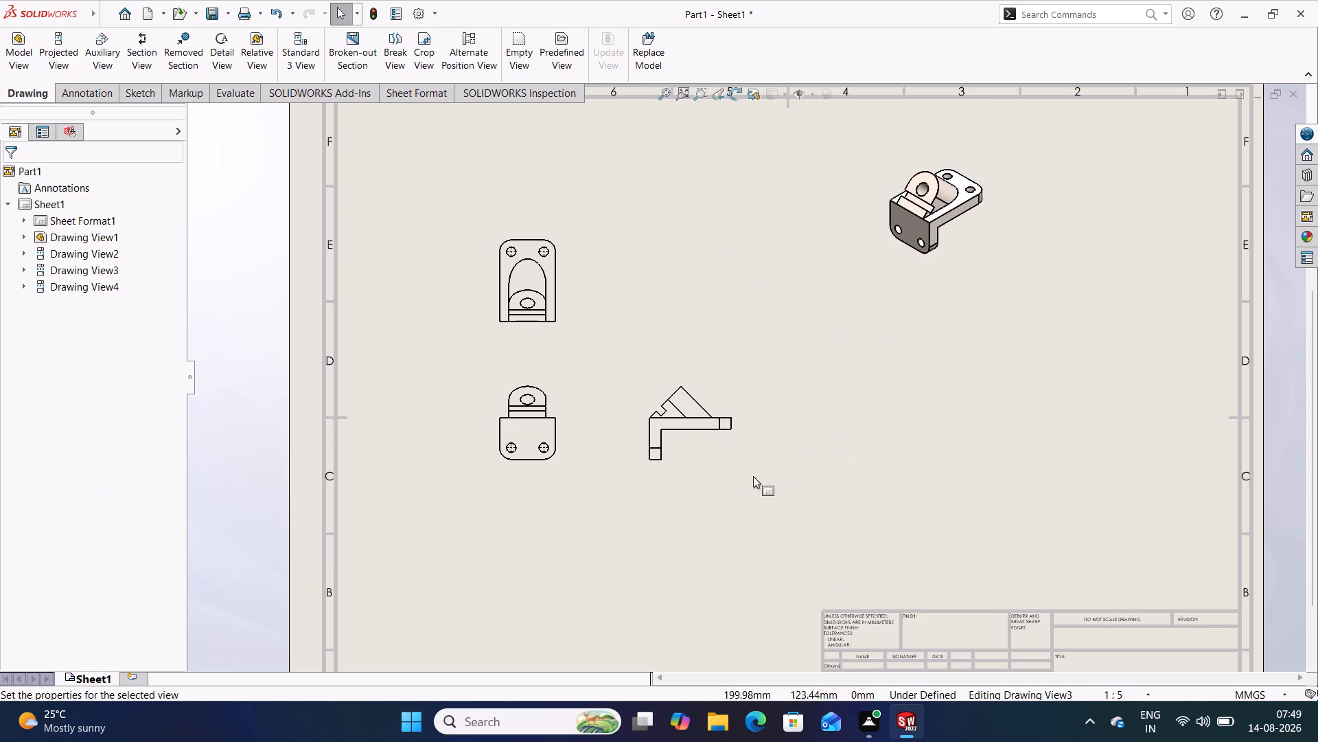
{"action": "left_click_drag", "start_coordinate": [740, 472], "coordinate": [831, 450]}
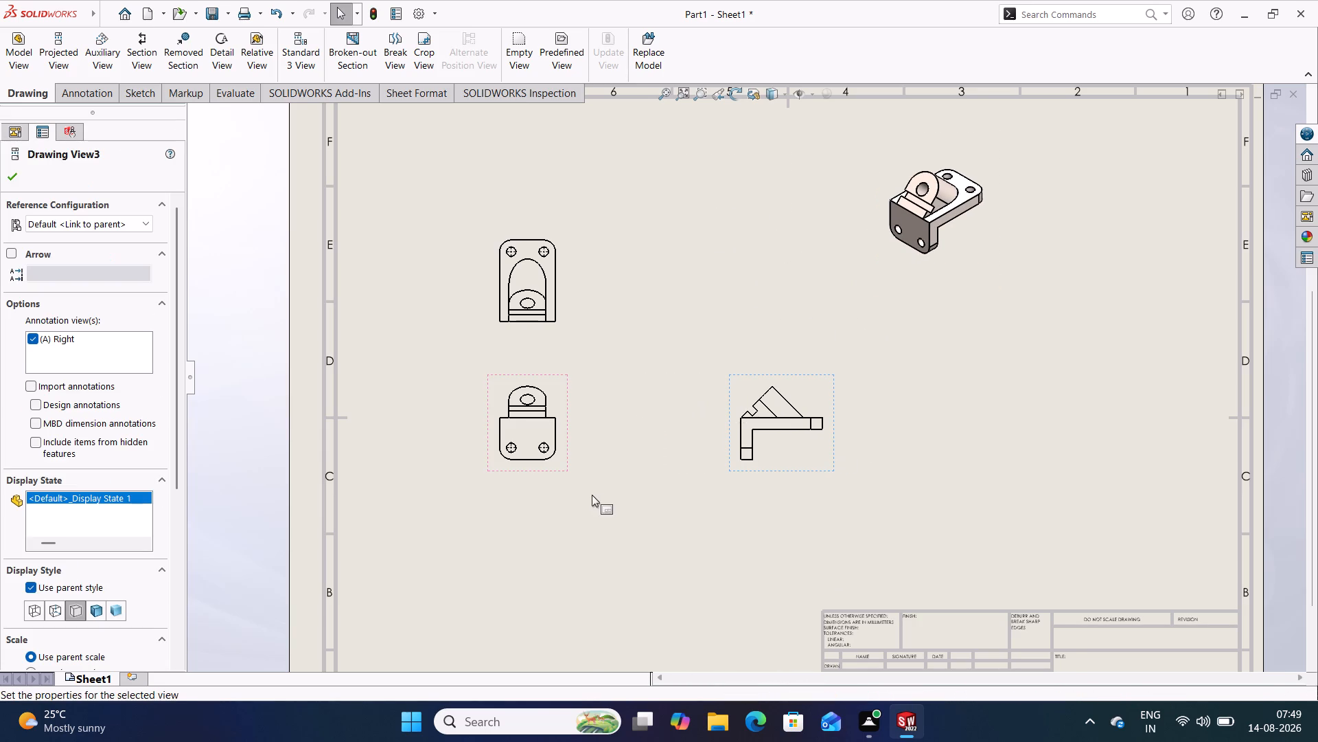
{"action": "left_click_drag", "start_coordinate": [563, 469], "coordinate": [604, 501]}
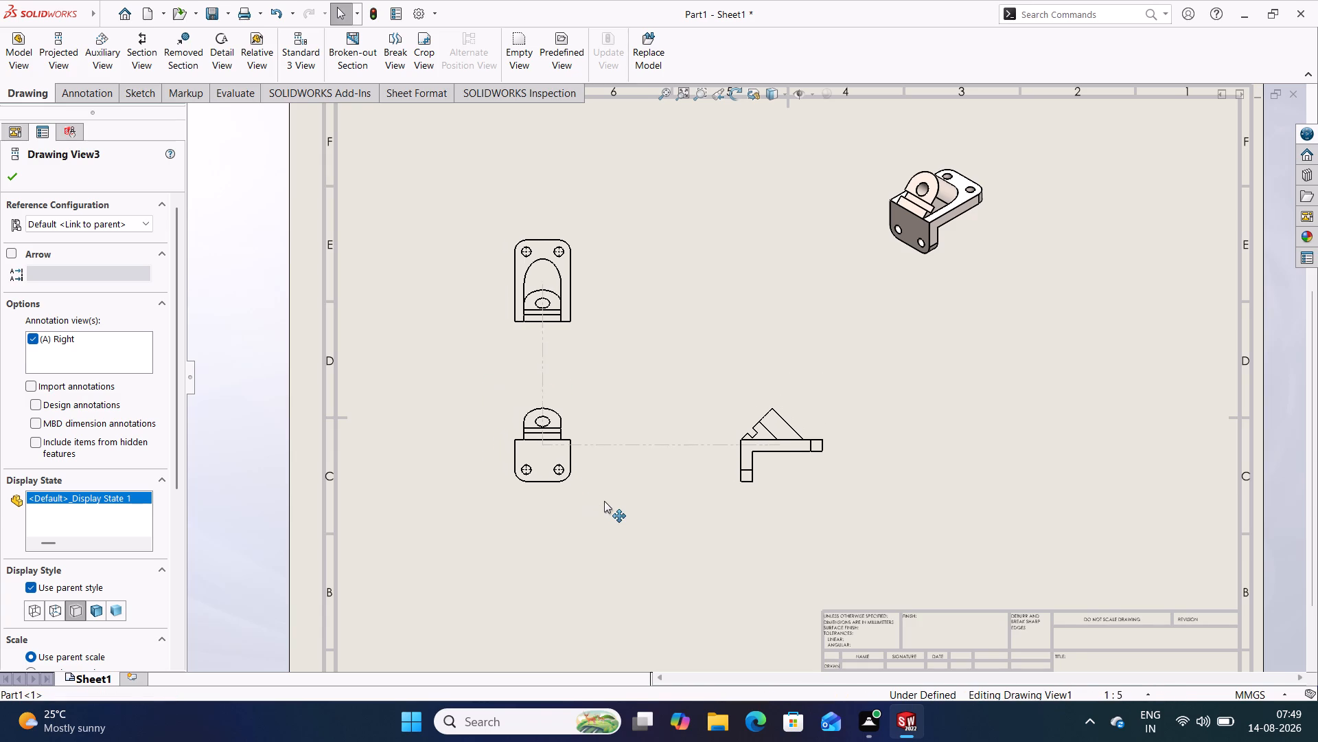
{"action": "left_click_drag", "start_coordinate": [604, 501], "coordinate": [604, 502]}
Set the front view to a custom scale of 1:2.
{"action": "scroll", "coordinate": [614, 531], "scroll_direction": "down", "scroll_amount": 1}
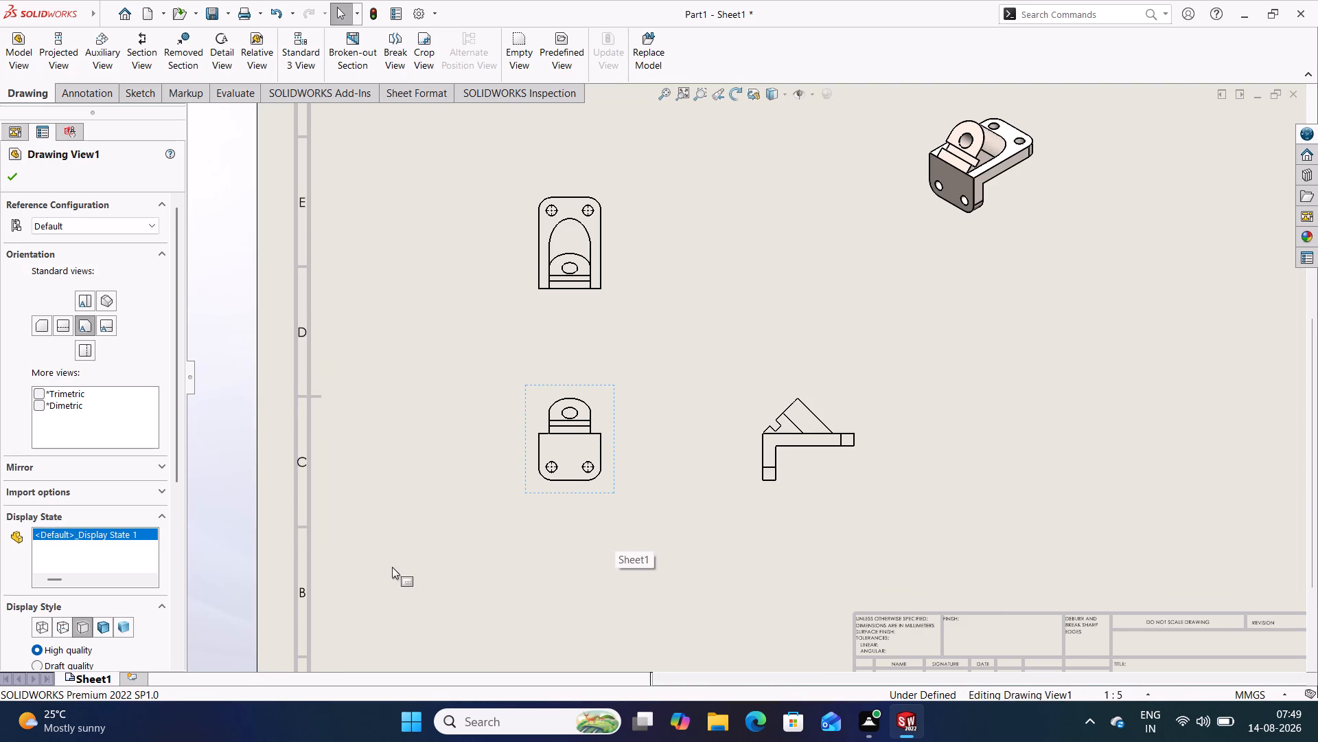
{"action": "left_click_drag", "start_coordinate": [175, 415], "coordinate": [163, 606]}
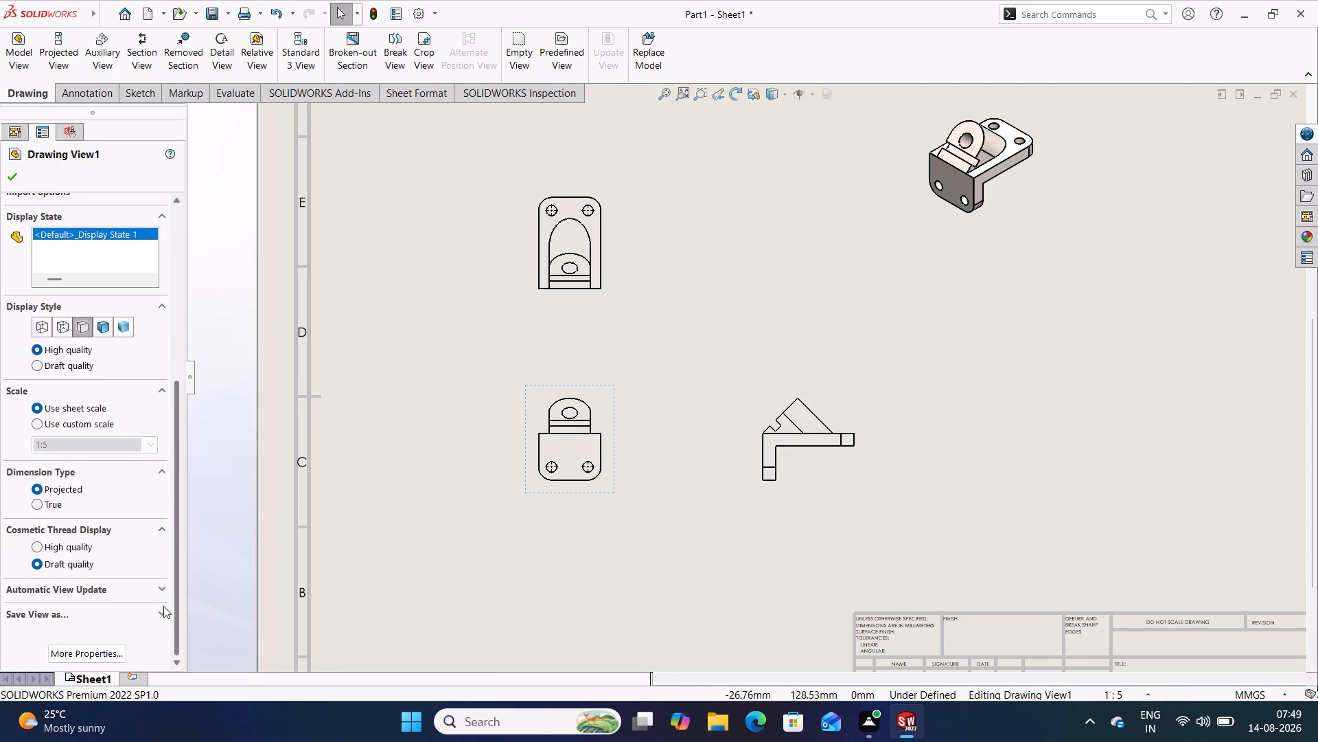
{"action": "left_click_drag", "start_coordinate": [163, 606], "coordinate": [163, 609]}
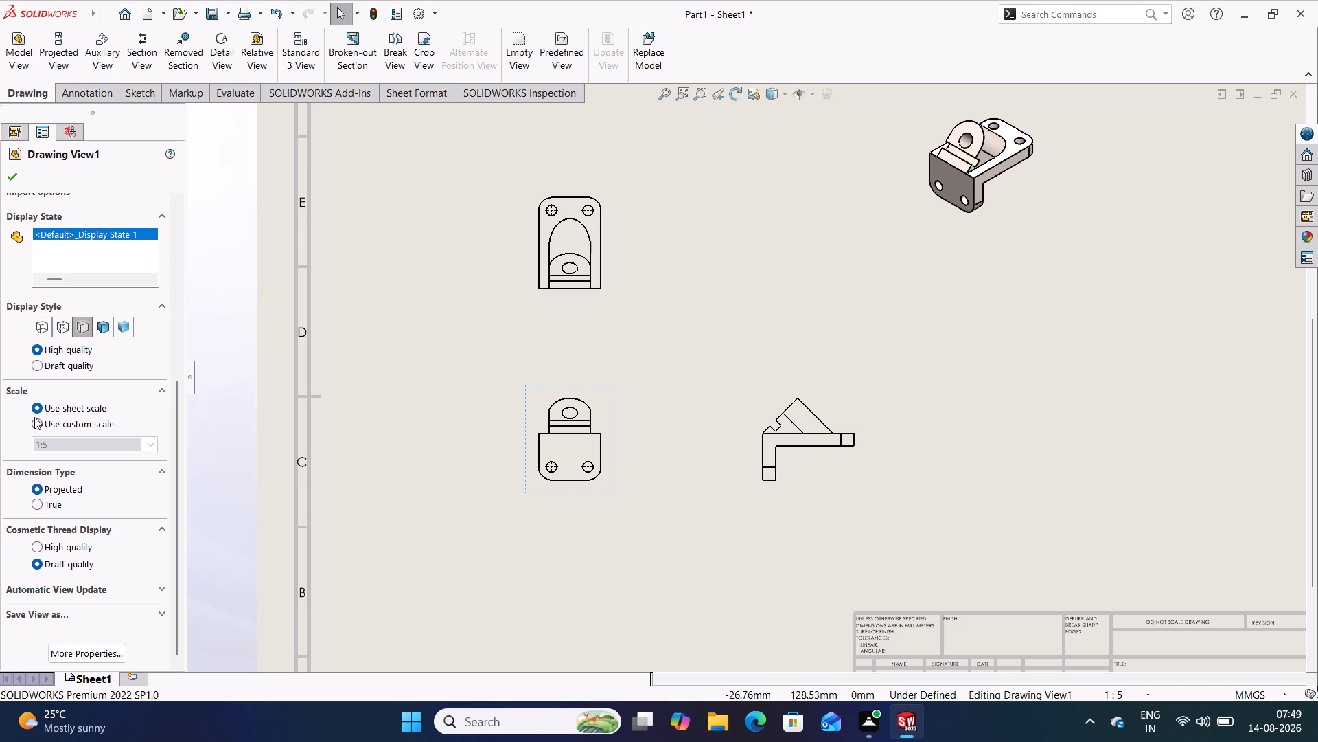
{"action": "left_click", "coordinate": [34, 417]}
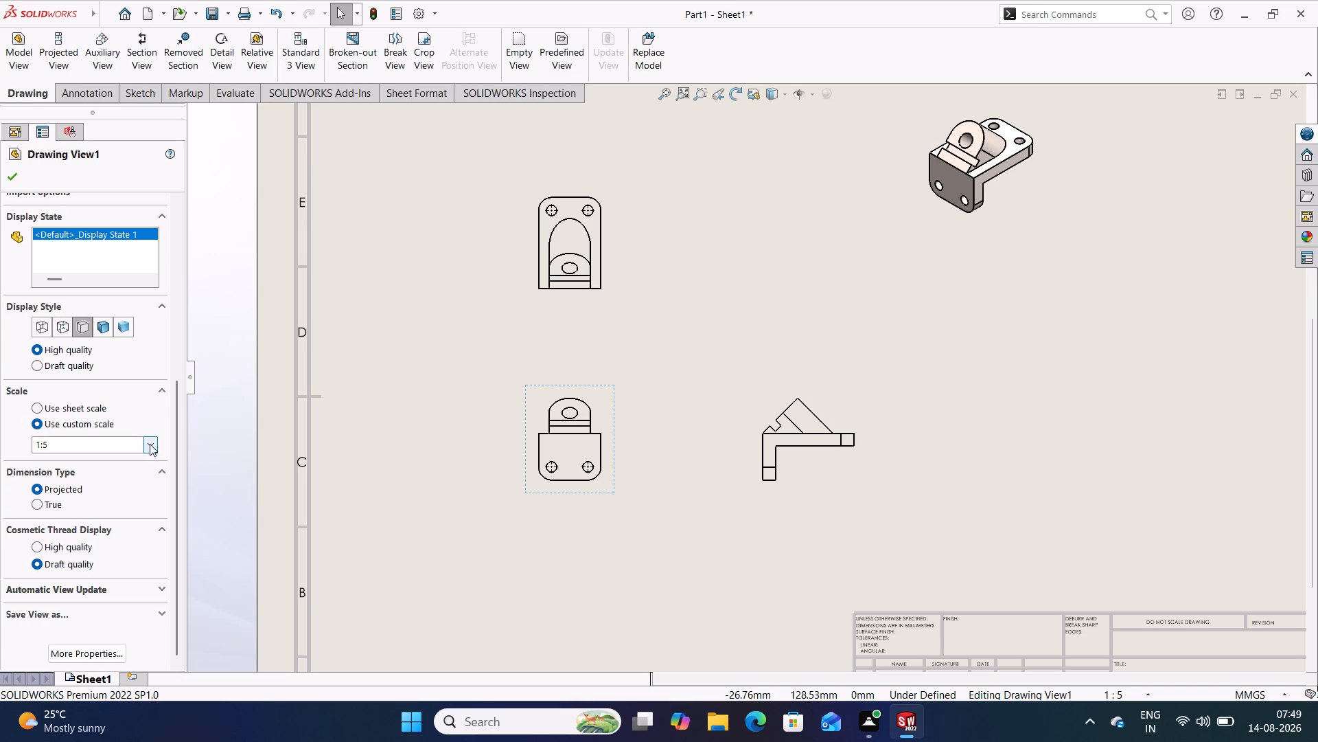
{"action": "left_click", "coordinate": [152, 445]}
{"action": "left_click", "coordinate": [91, 475]}
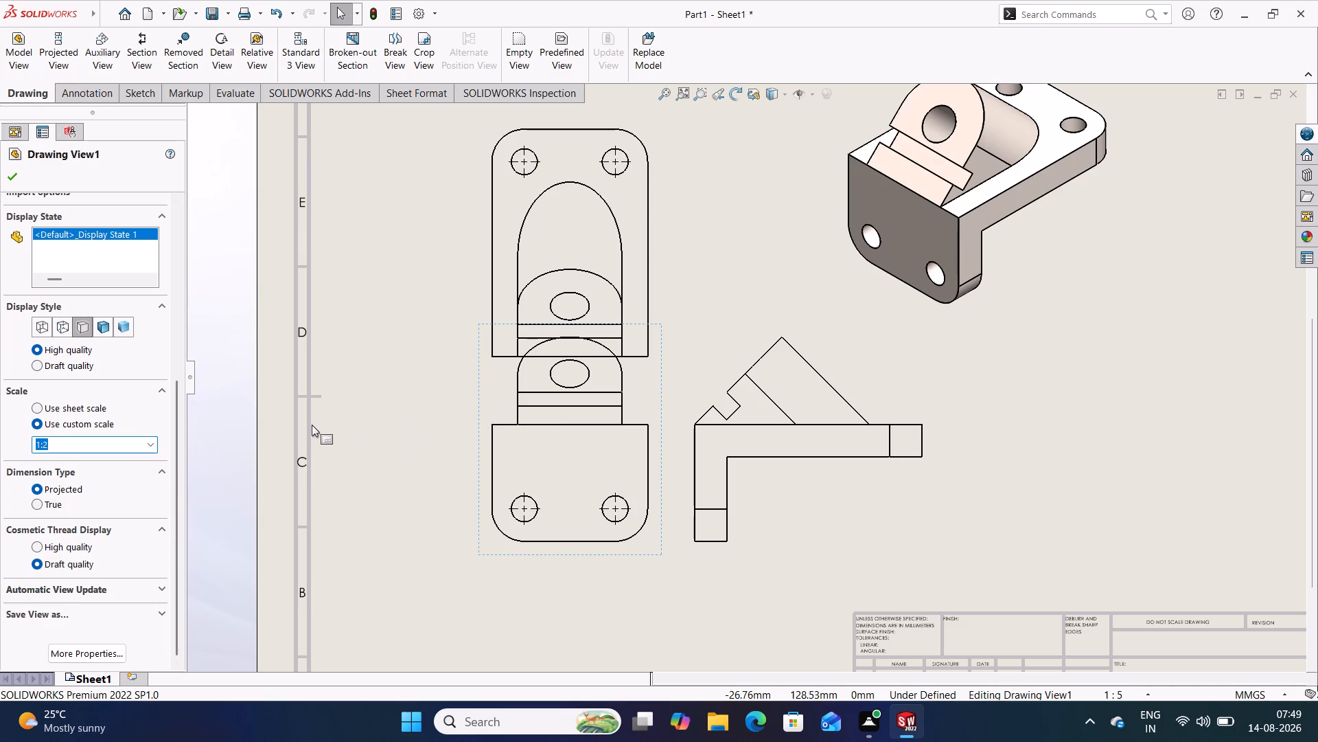
{"action": "left_click", "coordinate": [8, 172]}
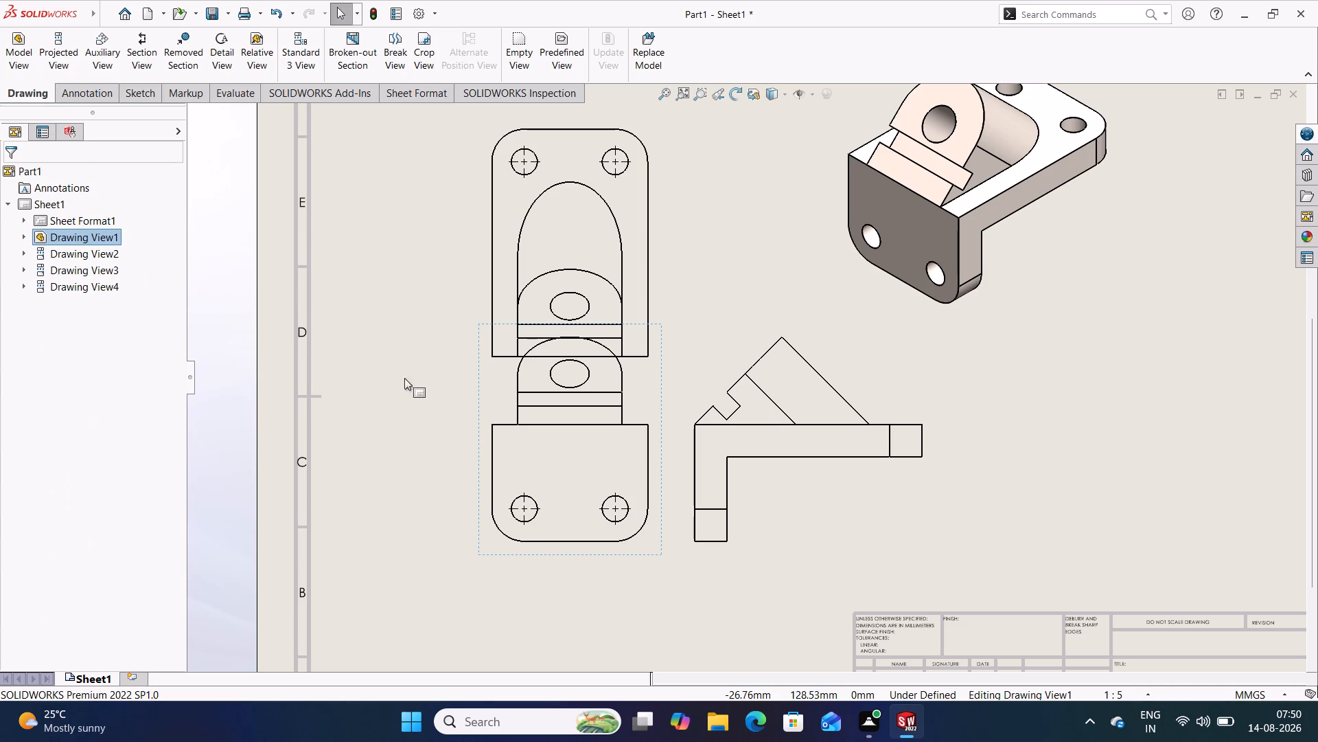
Reposition the enlarged views, lowering the front view clear of the top view and widening the gap to the side view.
{"action": "left_click_drag", "start_coordinate": [659, 549], "coordinate": [654, 631]}
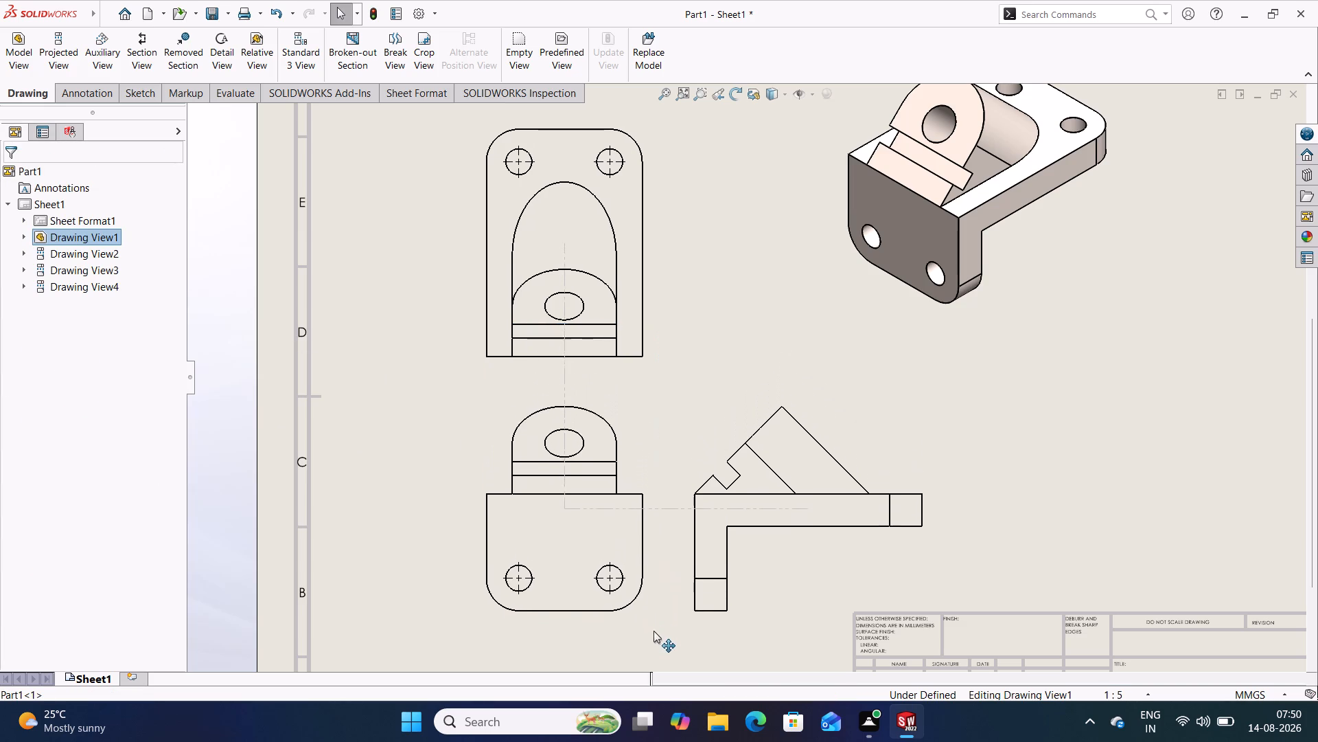
{"action": "left_click_drag", "start_coordinate": [654, 631], "coordinate": [654, 633]}
{"action": "scroll", "coordinate": [704, 362], "scroll_direction": "up", "scroll_amount": 2}
{"action": "scroll", "coordinate": [824, 396], "scroll_direction": "up", "scroll_amount": 1}
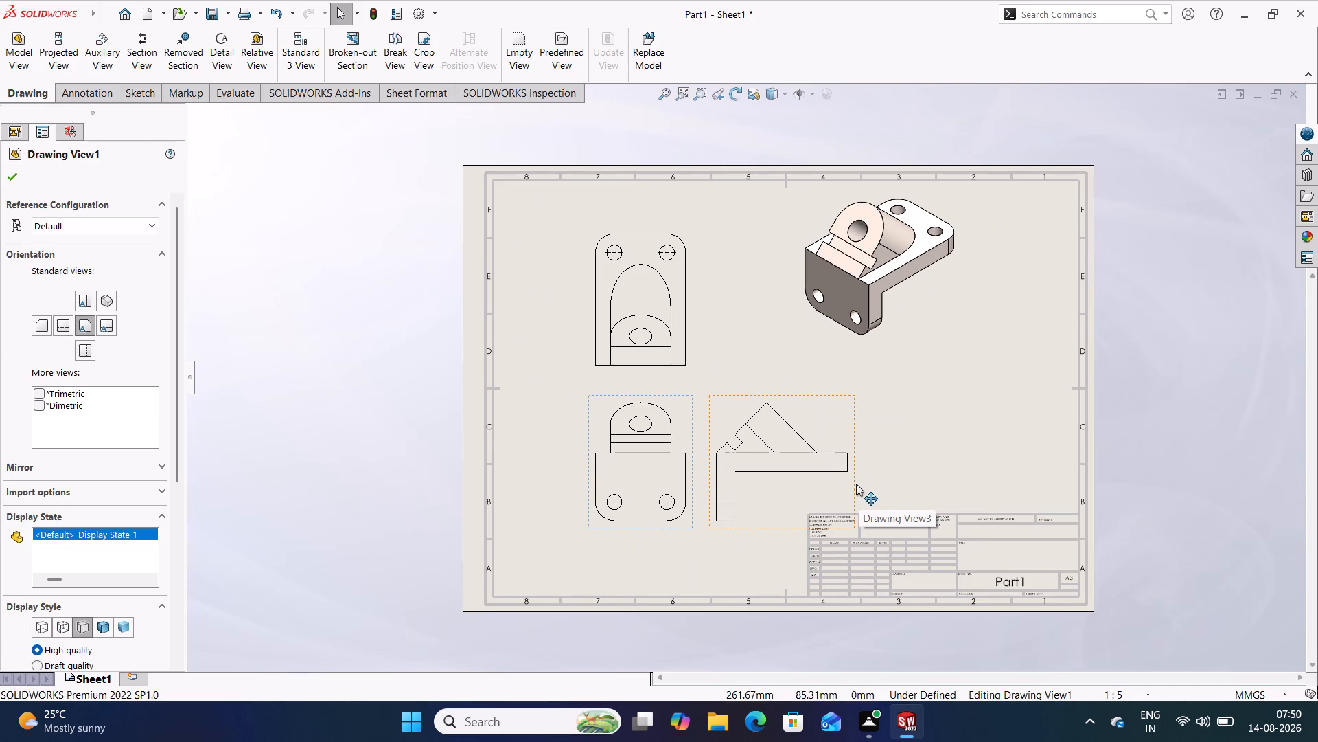
{"action": "left_click_drag", "start_coordinate": [856, 484], "coordinate": [869, 470]}
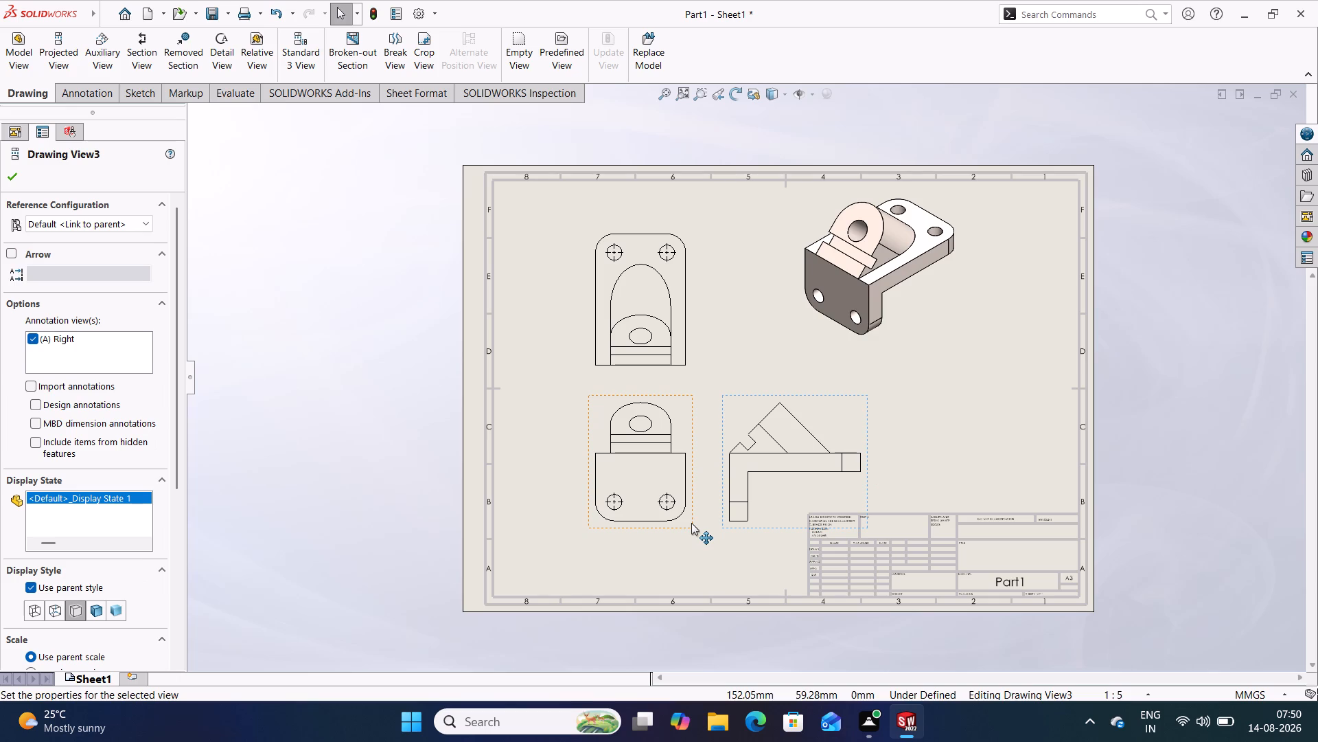
{"action": "left_click_drag", "start_coordinate": [691, 523], "coordinate": [651, 522]}
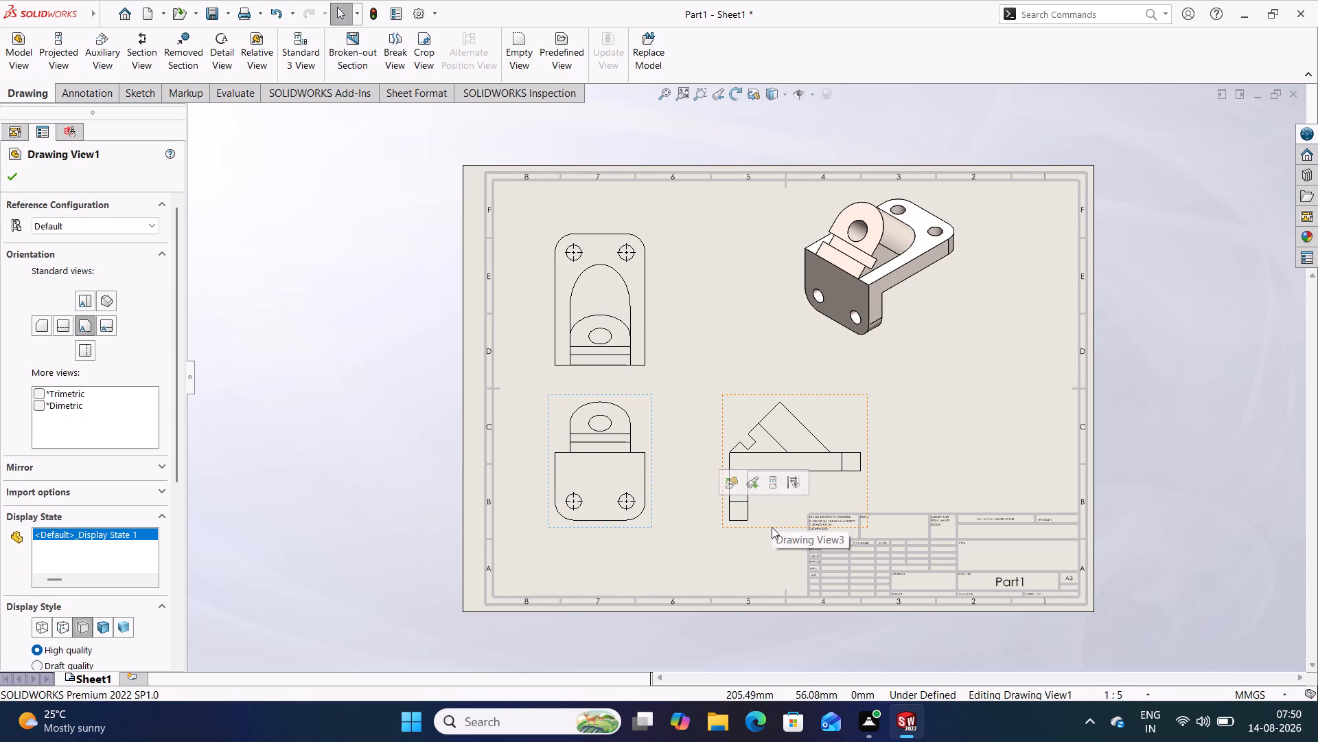
Shift the side view slightly toward the front view, and move the top and front views higher on the sheet.
{"action": "left_click_drag", "start_coordinate": [772, 527], "coordinate": [770, 499]}
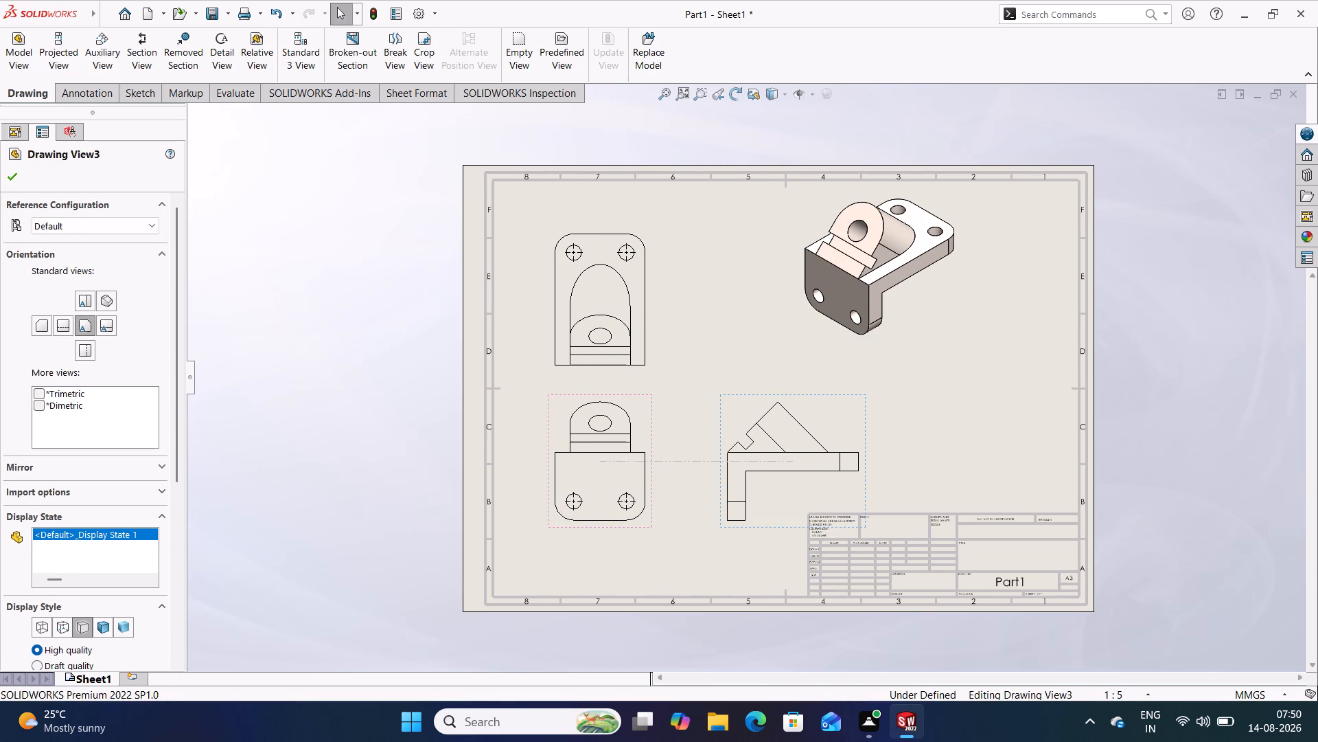
{"action": "left_click_drag", "start_coordinate": [642, 370], "coordinate": [642, 346]}
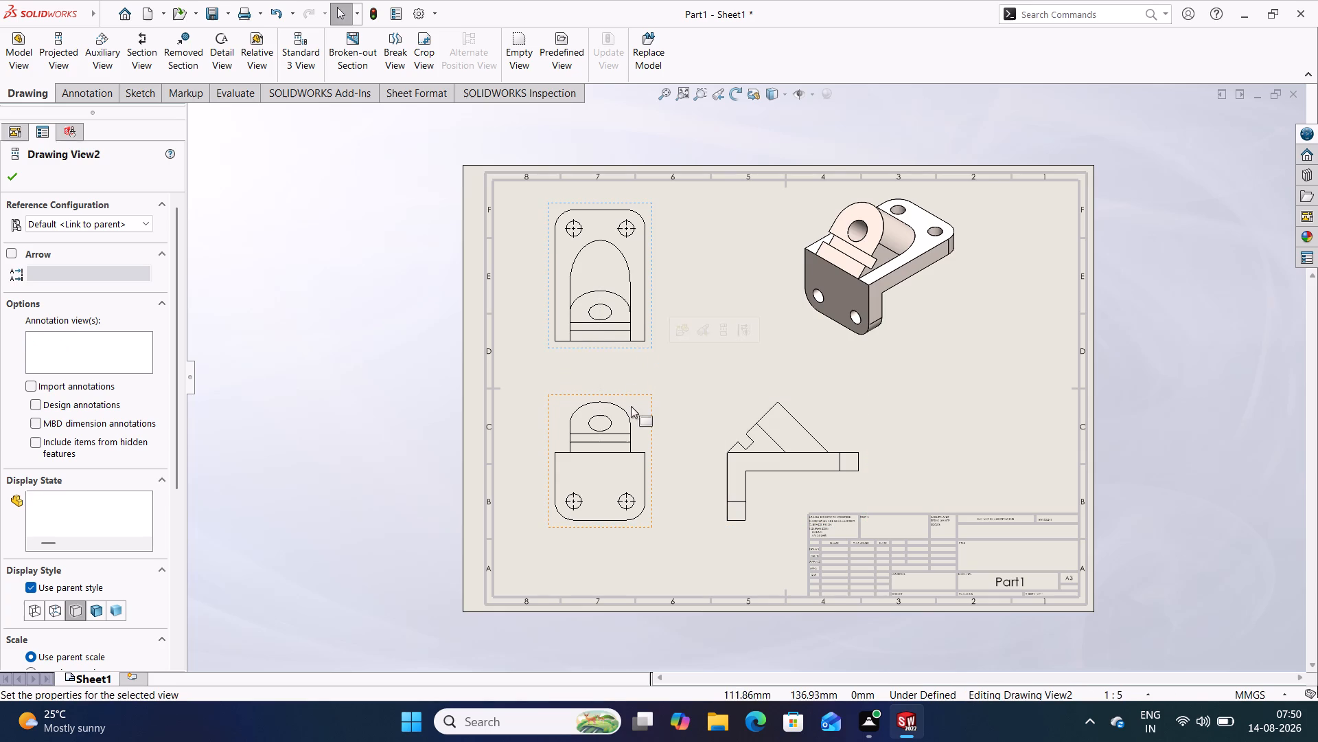
{"action": "left_click_drag", "start_coordinate": [634, 395], "coordinate": [634, 378]}
{"action": "left_click", "coordinate": [820, 374]}
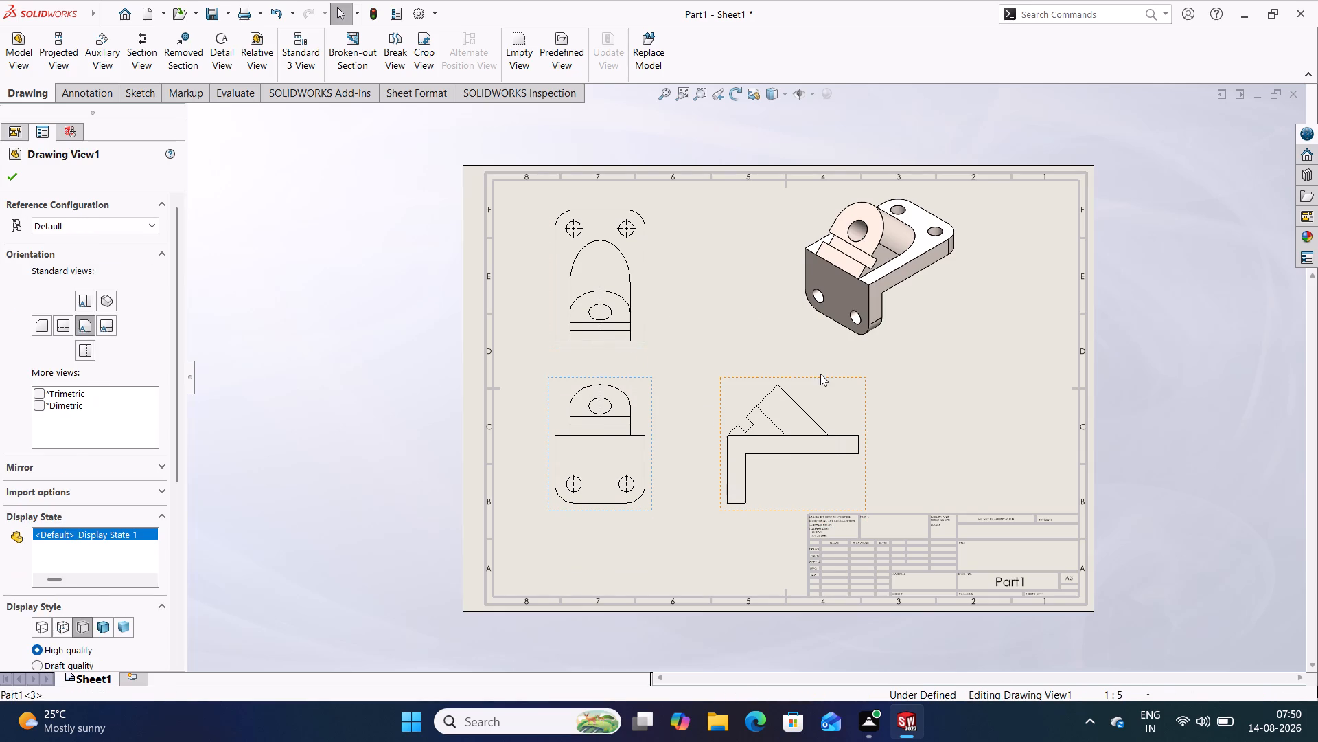
Move the shaded isometric view farther right and slightly down on the sheet, and finish arranging the views.
{"action": "left_click_drag", "start_coordinate": [956, 312], "coordinate": [982, 330]}
{"action": "left_click_drag", "start_coordinate": [957, 344], "coordinate": [974, 355]}
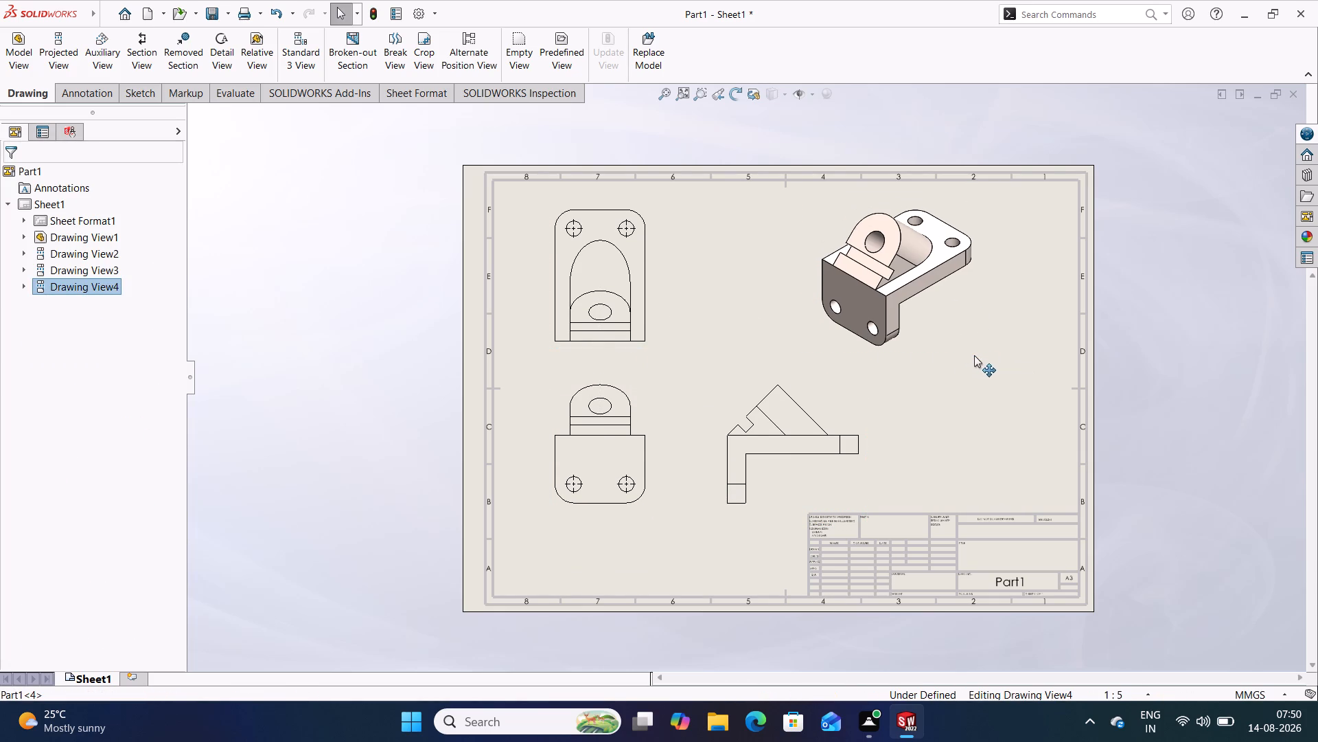
{"action": "left_click_drag", "start_coordinate": [974, 355], "coordinate": [1017, 361]}
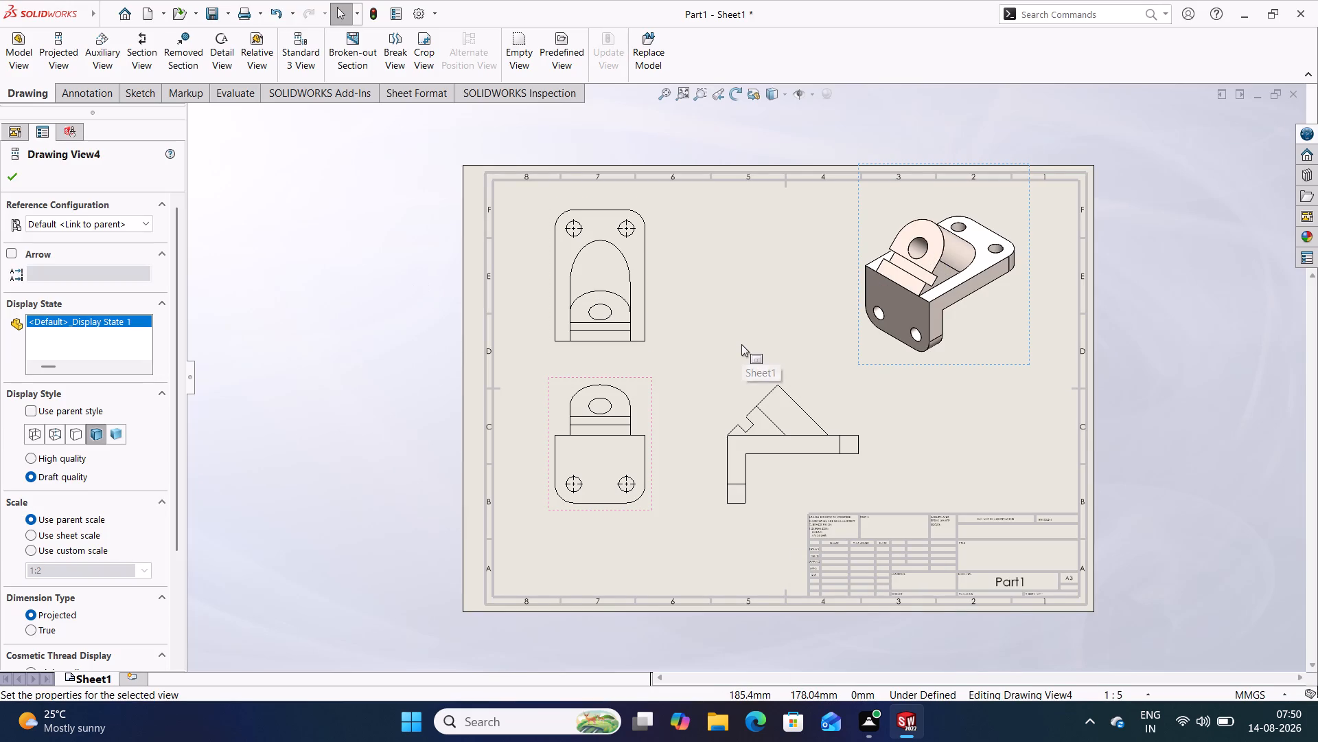
{"action": "scroll", "coordinate": [756, 338], "scroll_direction": "down", "scroll_amount": 2}
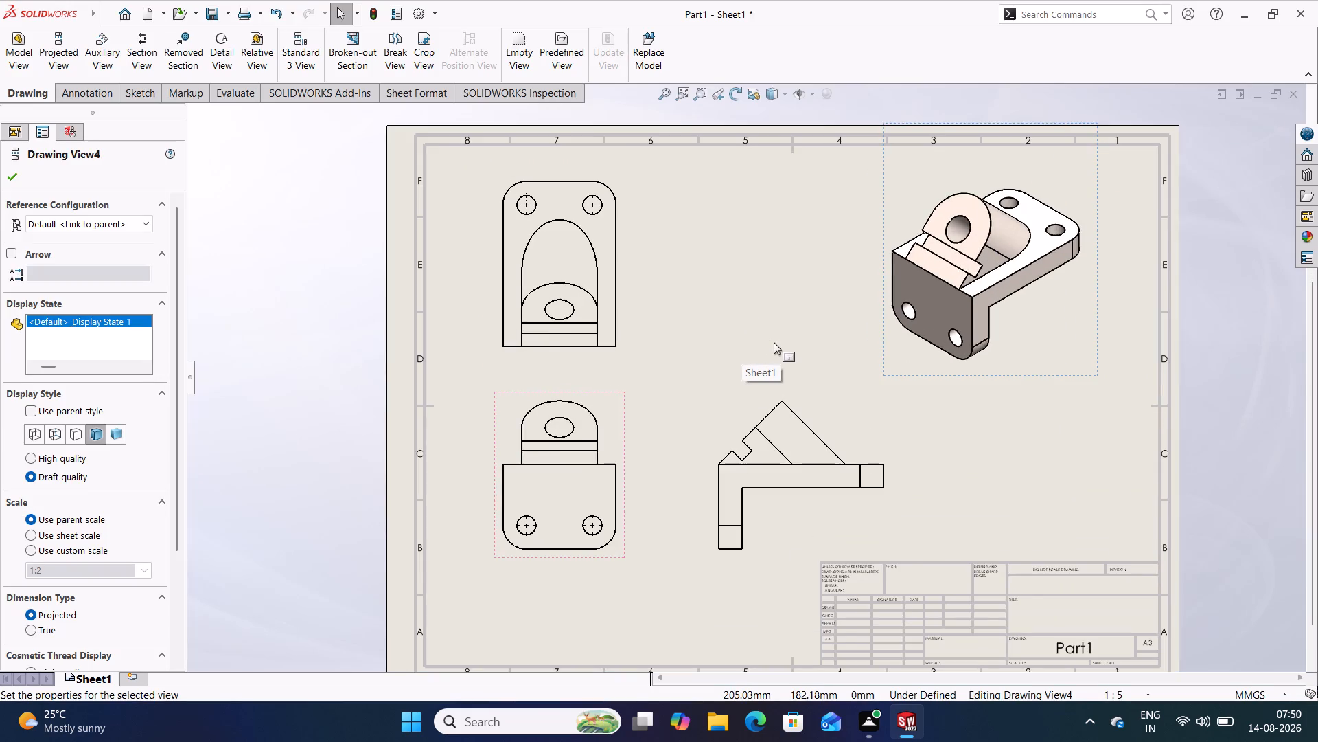
{"action": "scroll", "coordinate": [774, 342], "scroll_direction": "up", "scroll_amount": 1}
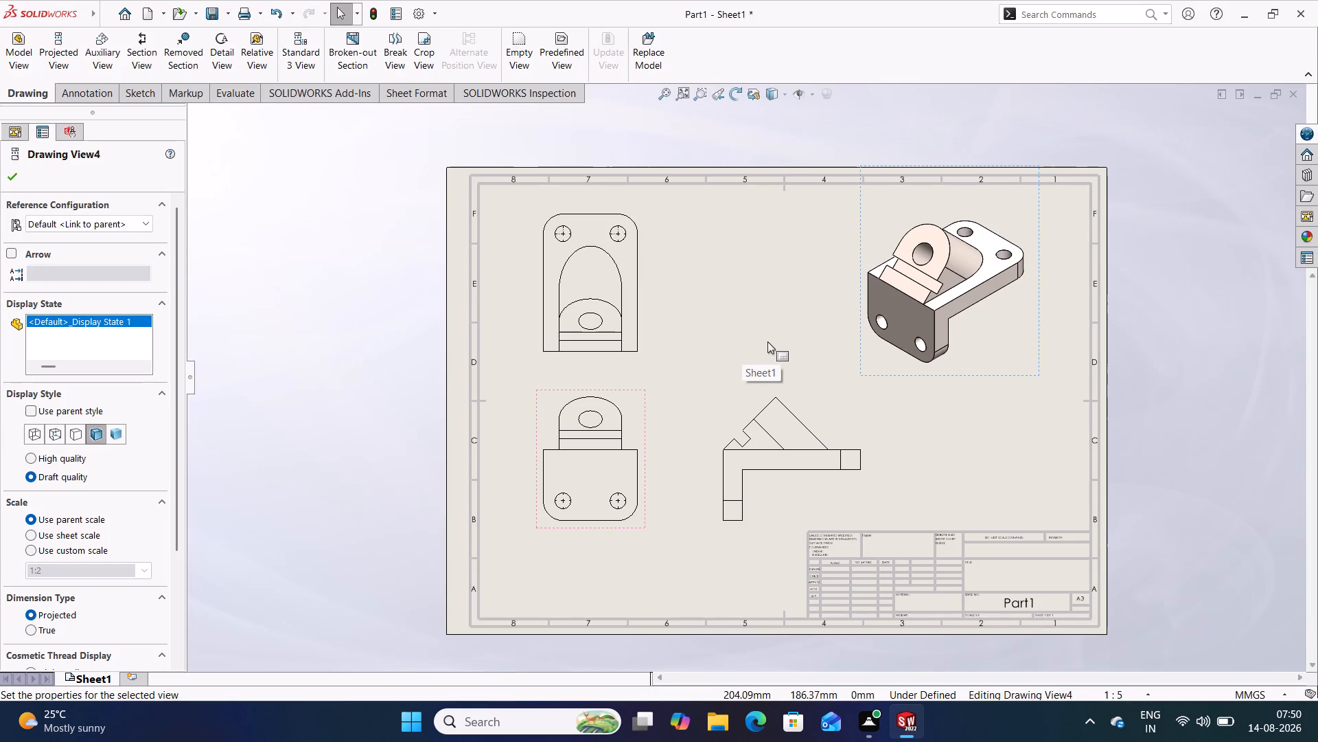
{"action": "left_click", "coordinate": [14, 177]}
{"action": "left_click", "coordinate": [286, 238]}
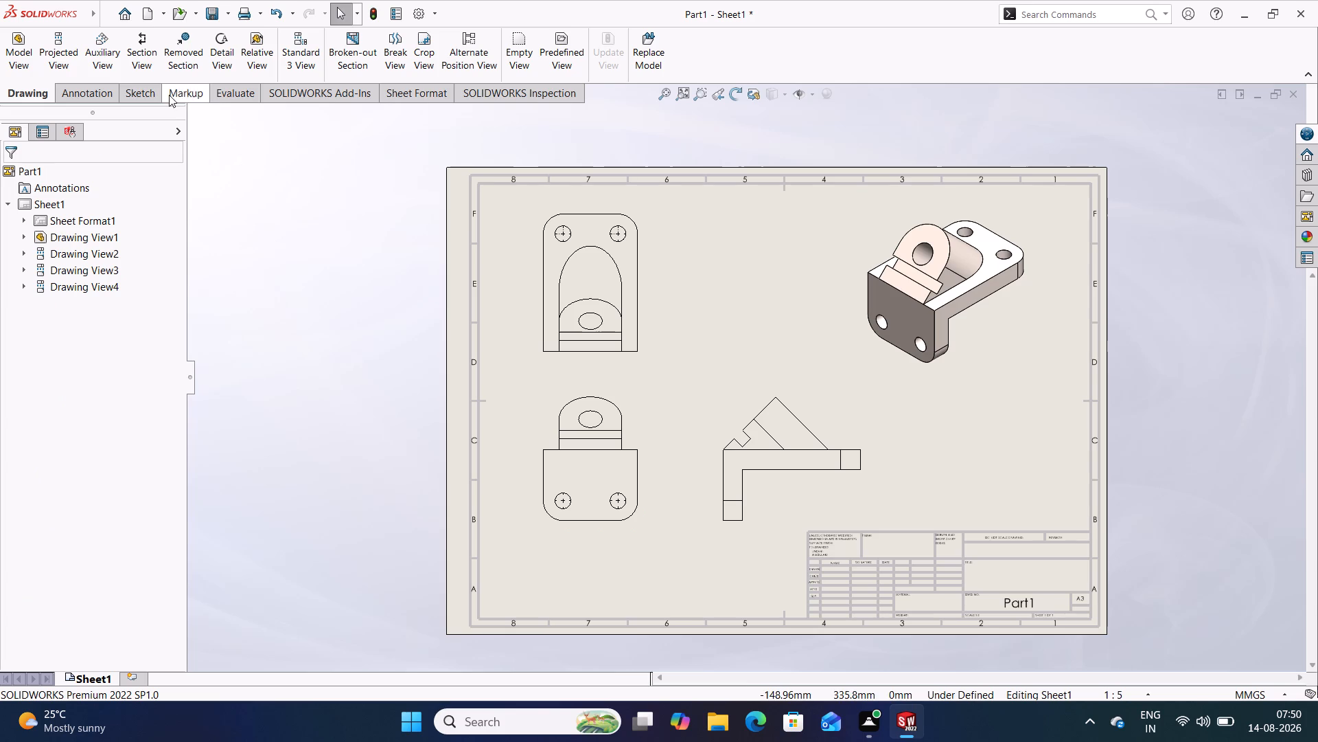
Start dimensioning the drawing views with Smart Dimension, keeping rapid dimensioning enabled.
{"action": "left_click", "coordinate": [37, 96]}
{"action": "left_click", "coordinate": [91, 96]}
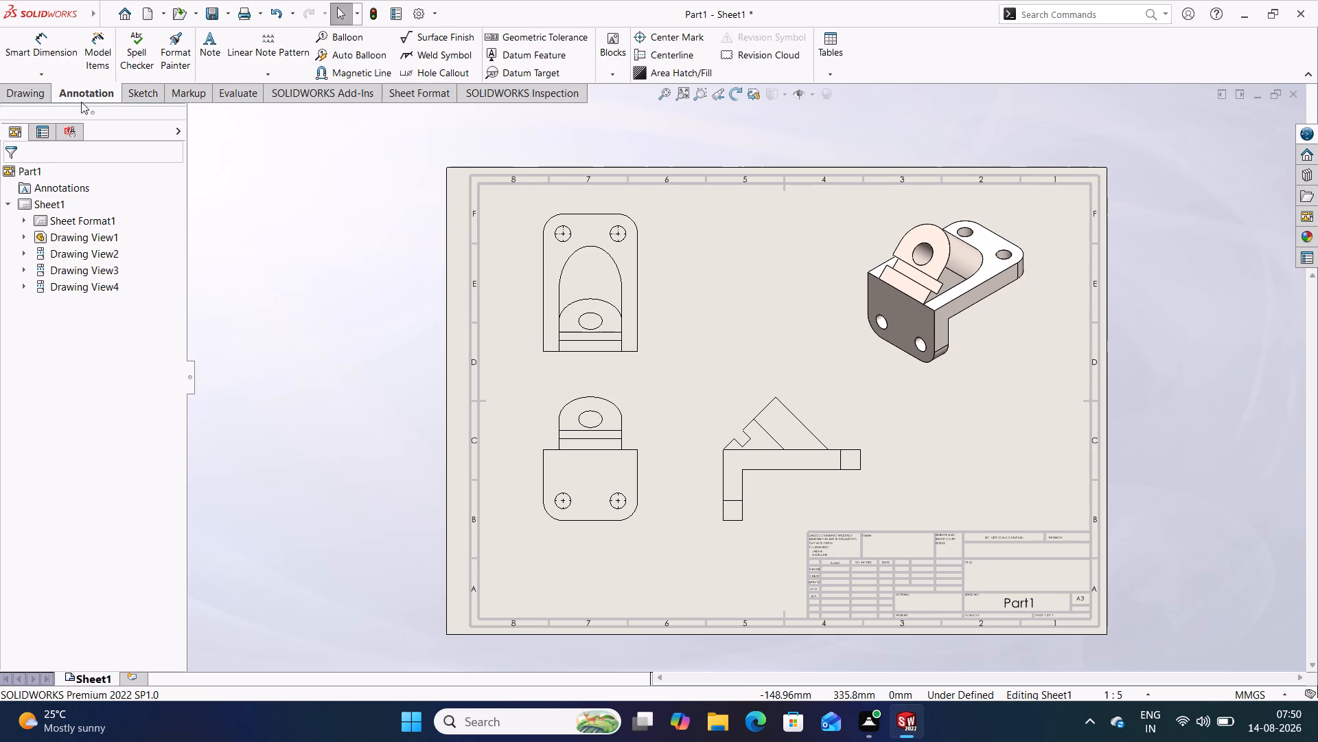
{"action": "double_click", "coordinate": [47, 54]}
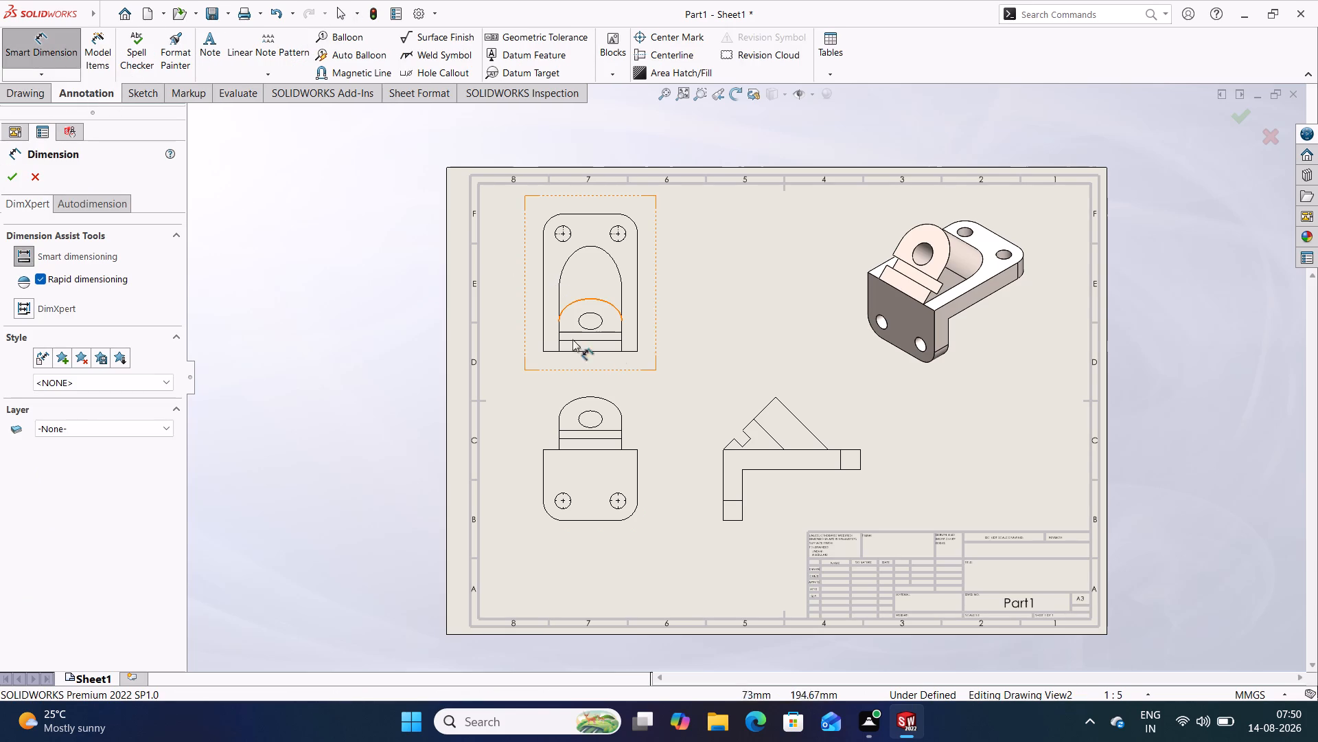
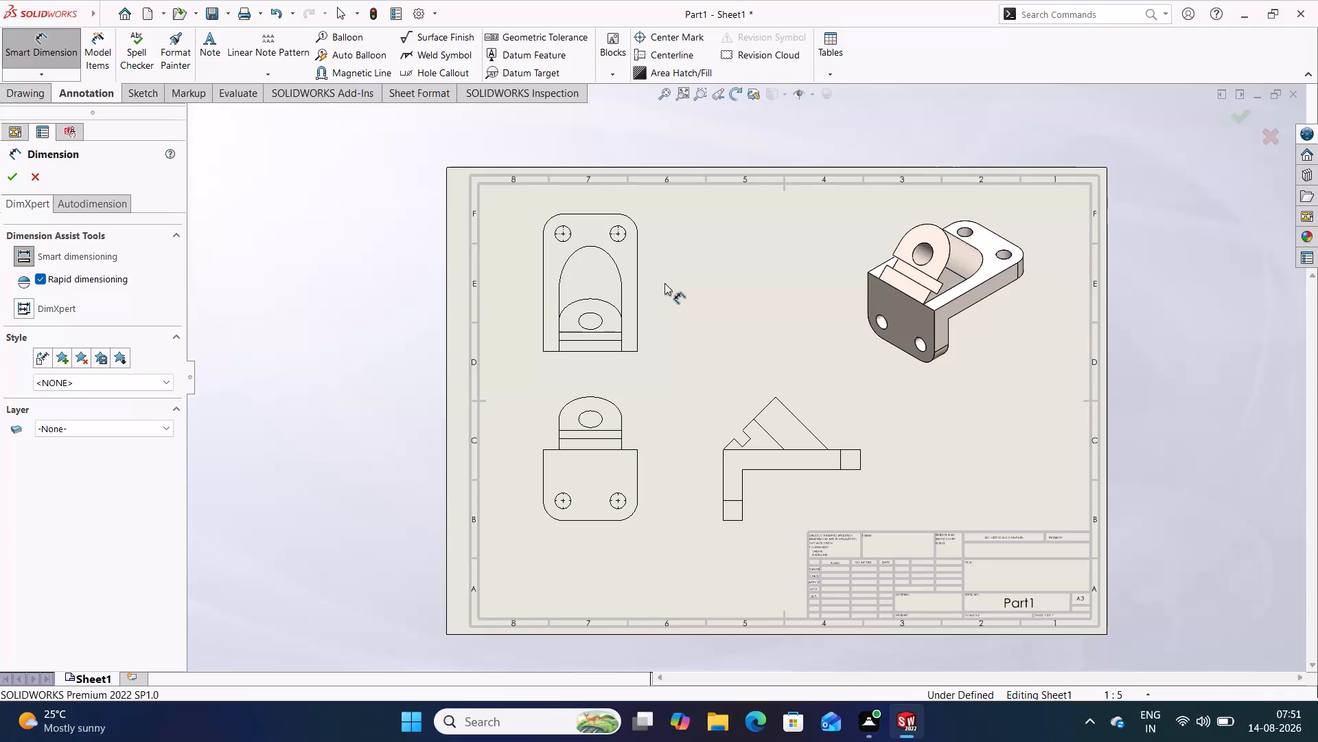
Dimension the angled lug's width along the lower edge of the top view, placing the dimension just below it, and finish dimensioning.
{"action": "left_click", "coordinate": [560, 351]}
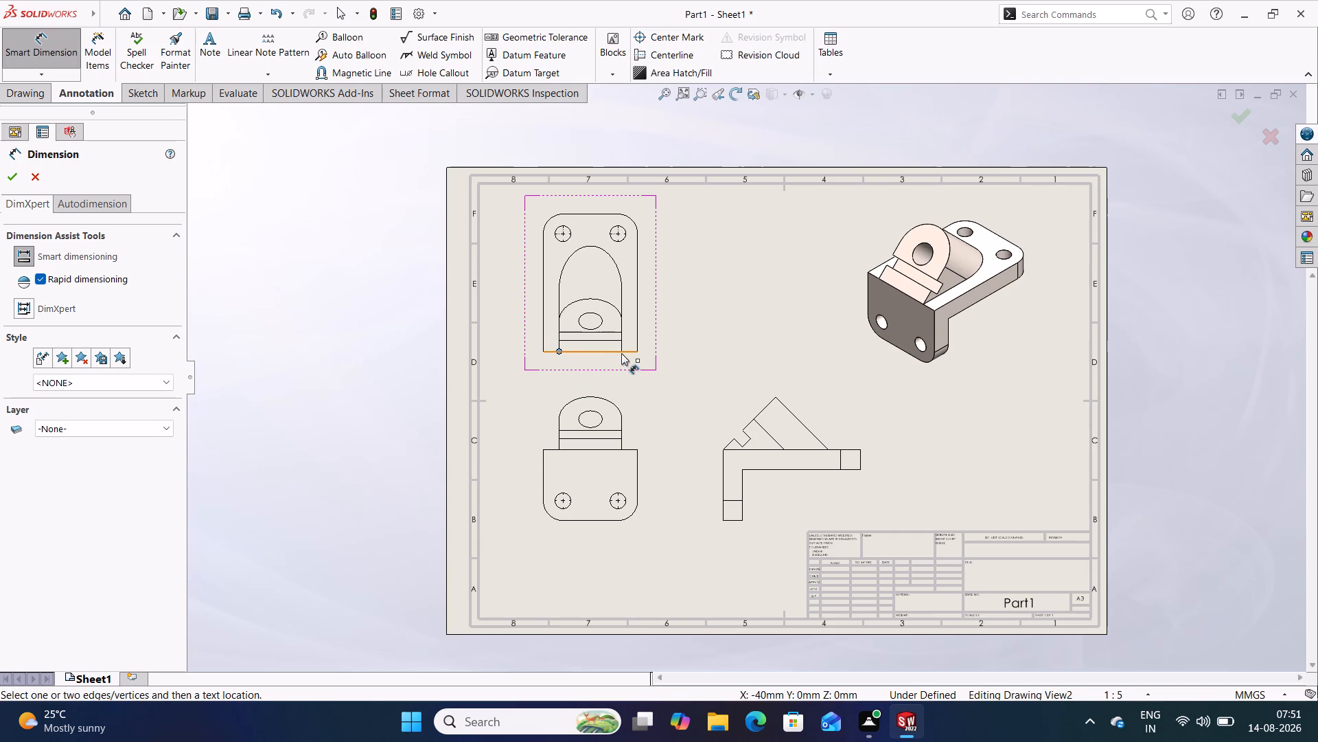
{"action": "left_click", "coordinate": [623, 352]}
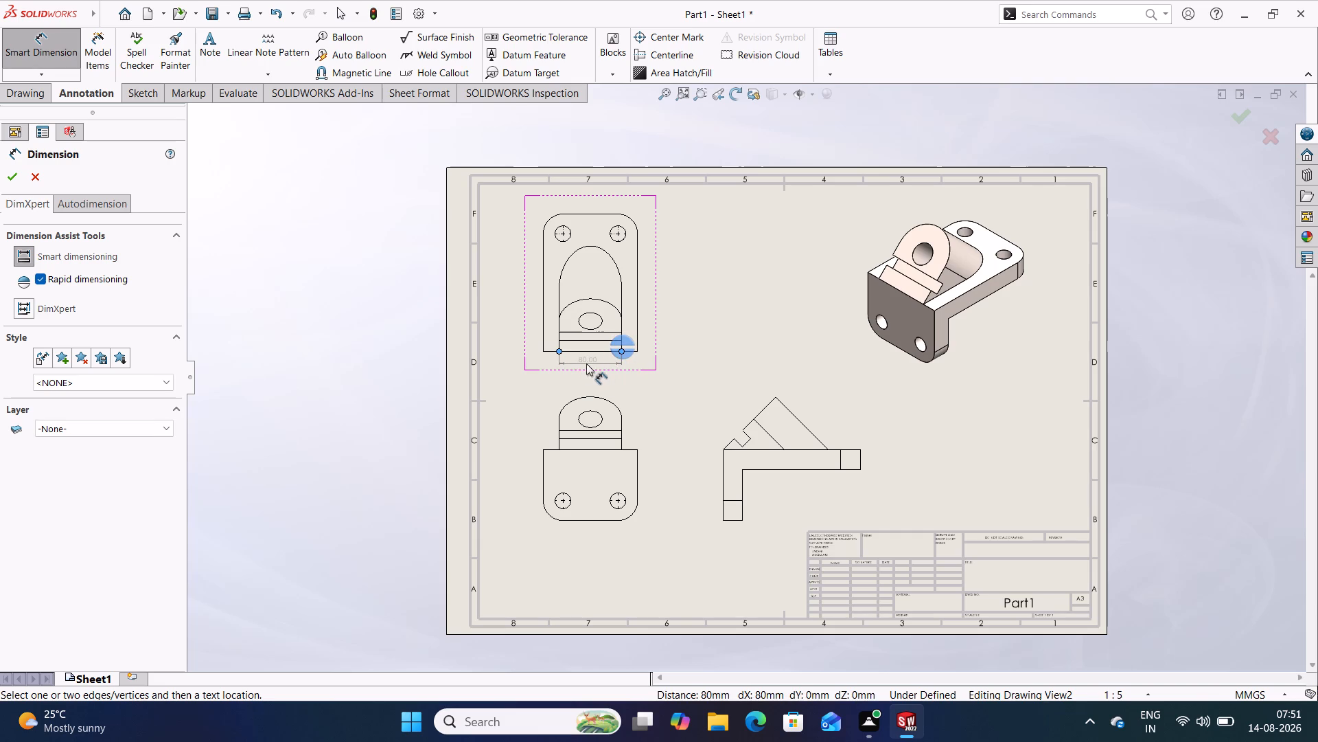
{"action": "left_click", "coordinate": [590, 367]}
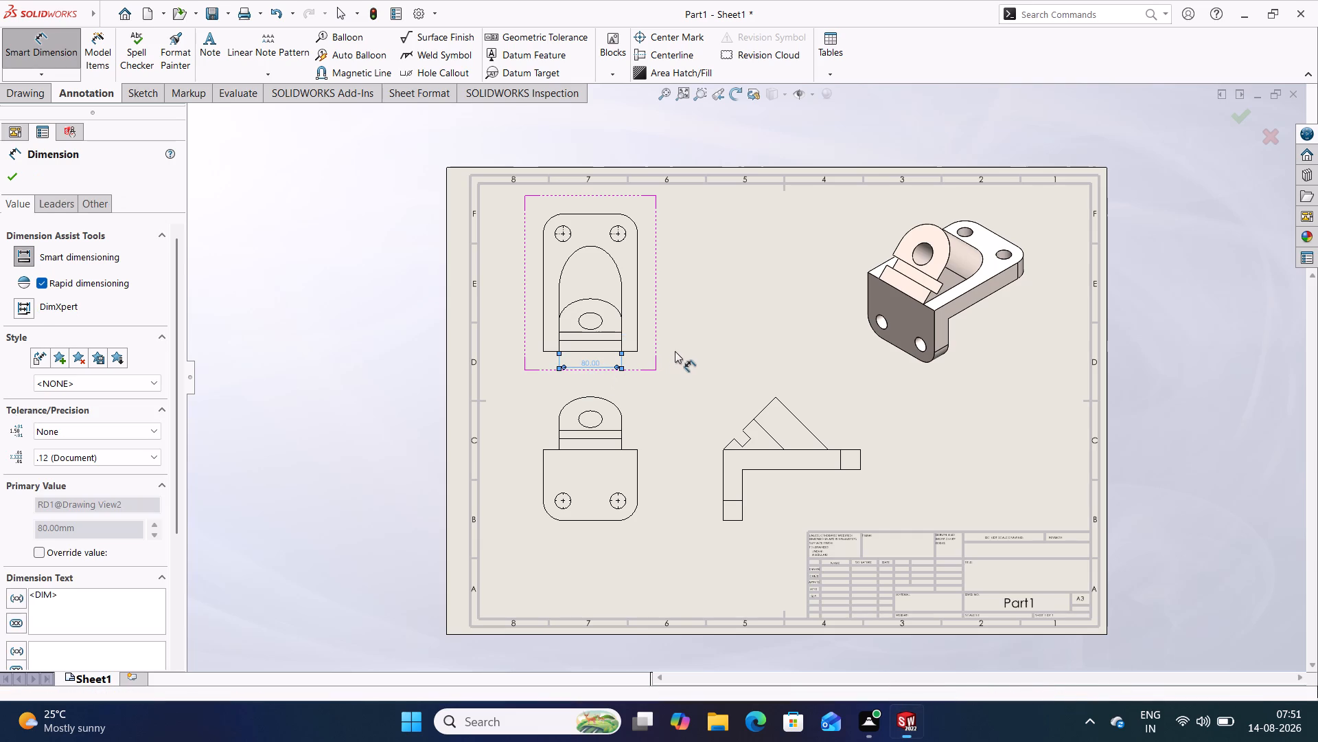
{"action": "left_click", "coordinate": [684, 329]}
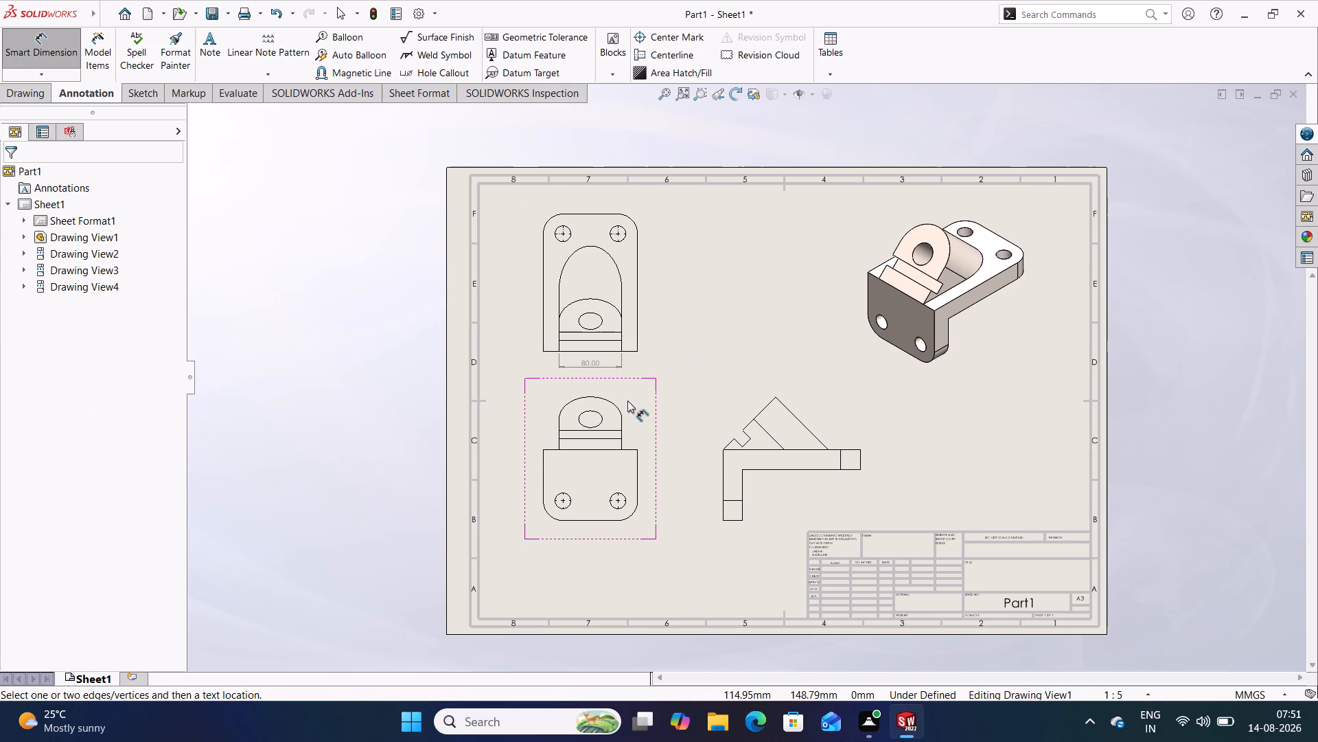
{"action": "scroll", "coordinate": [627, 401], "scroll_direction": "down", "scroll_amount": 9}
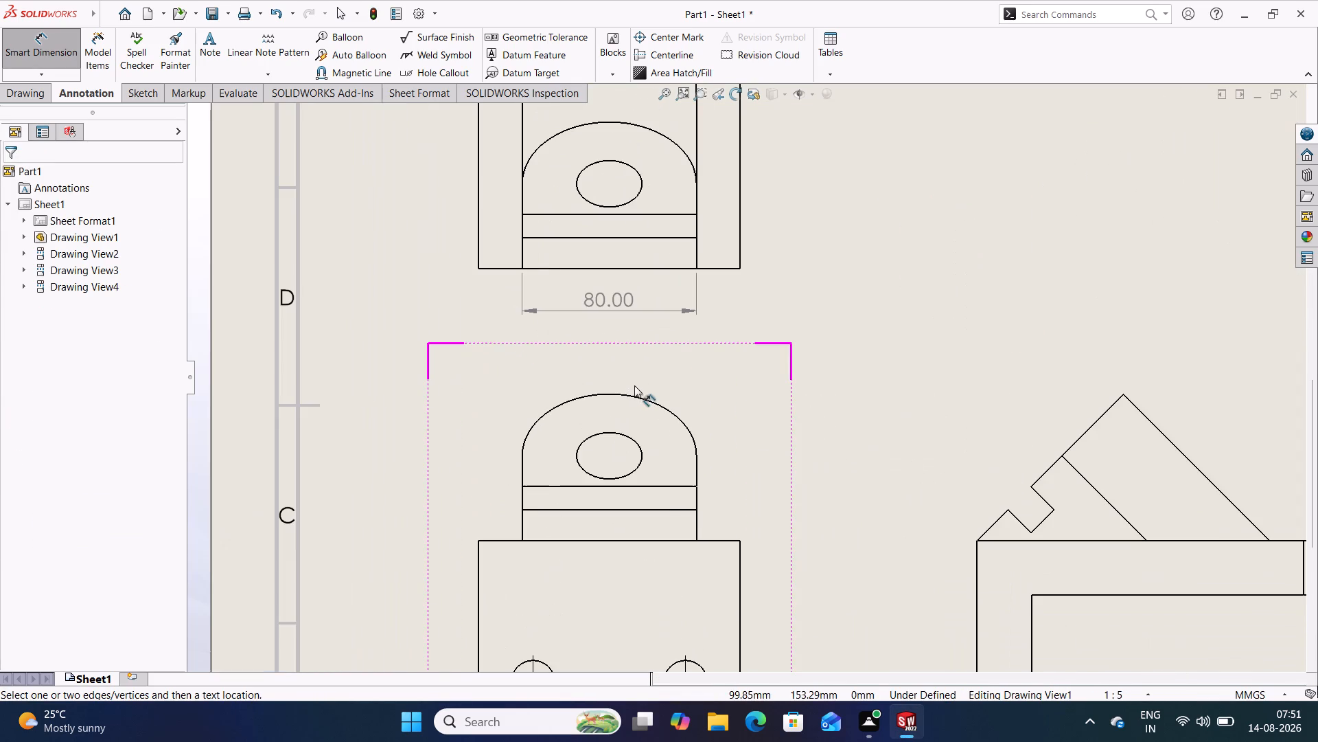
{"action": "scroll", "coordinate": [631, 359], "scroll_direction": "down", "scroll_amount": 1}
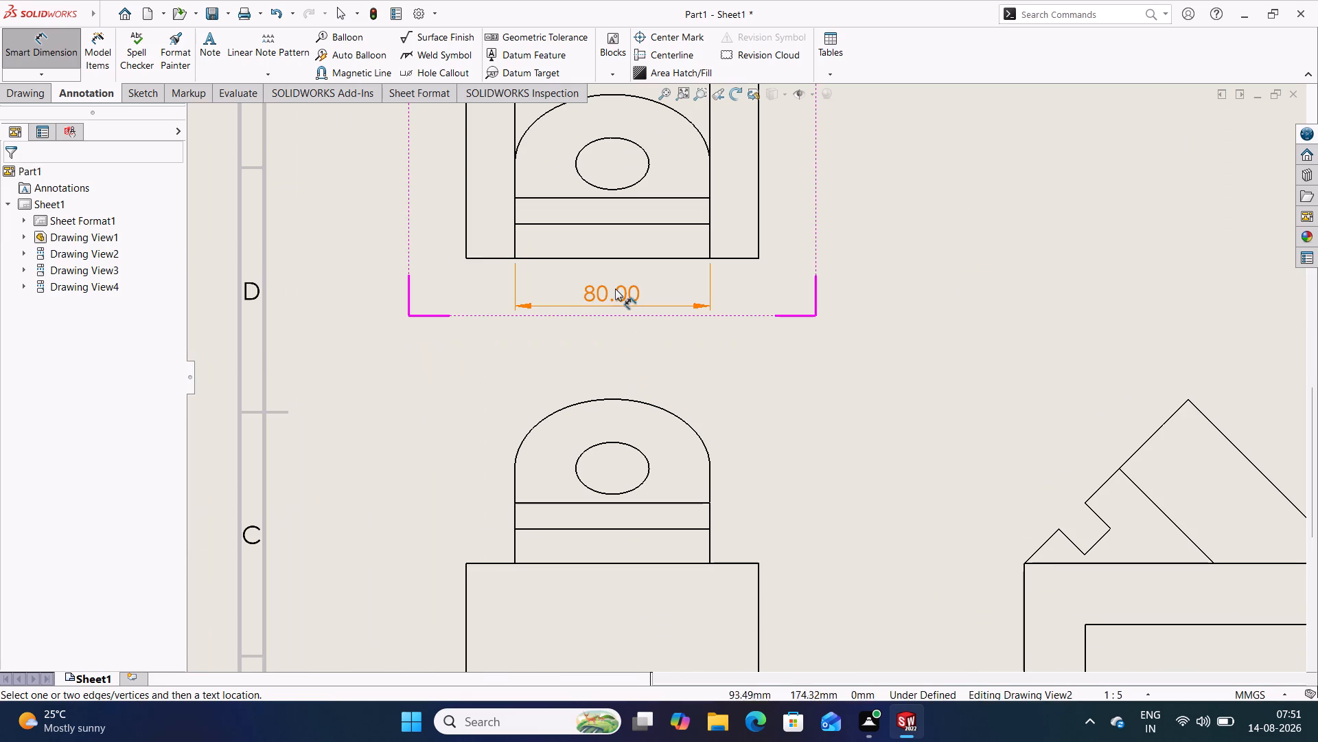
{"action": "left_click", "coordinate": [42, 53]}
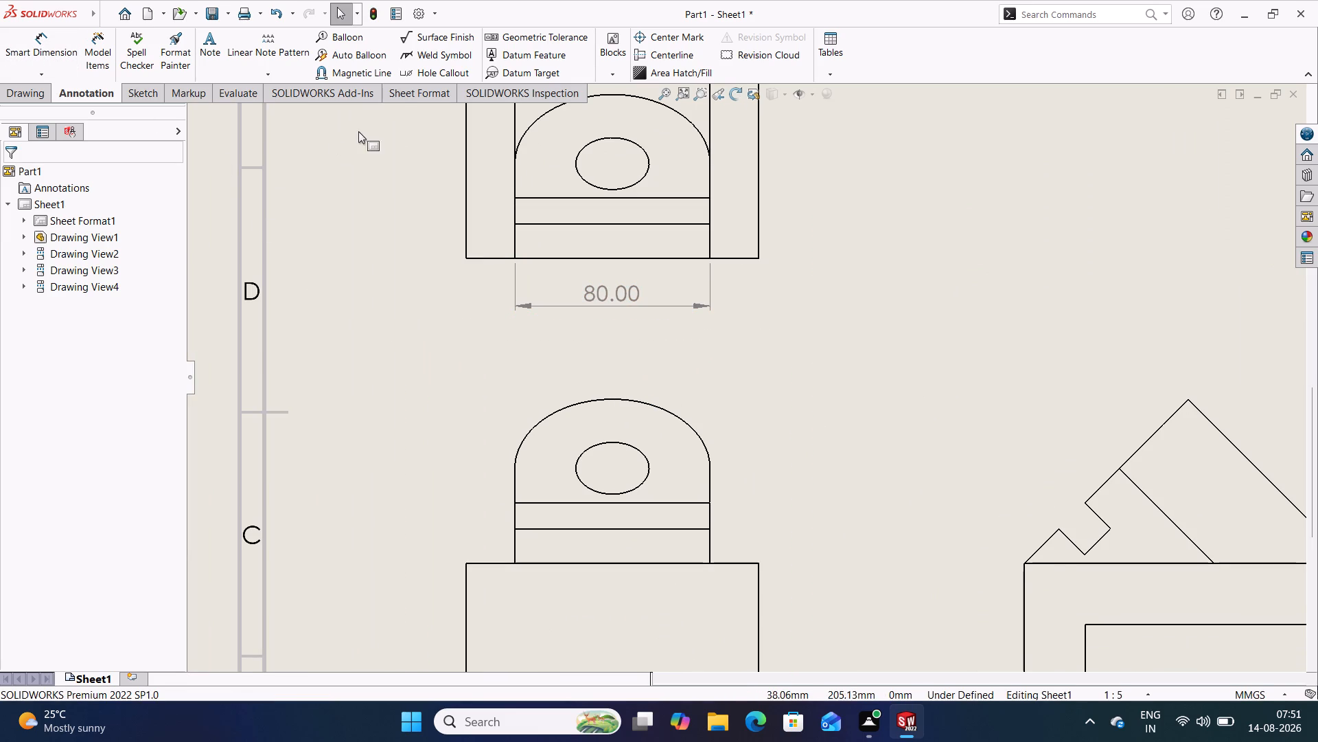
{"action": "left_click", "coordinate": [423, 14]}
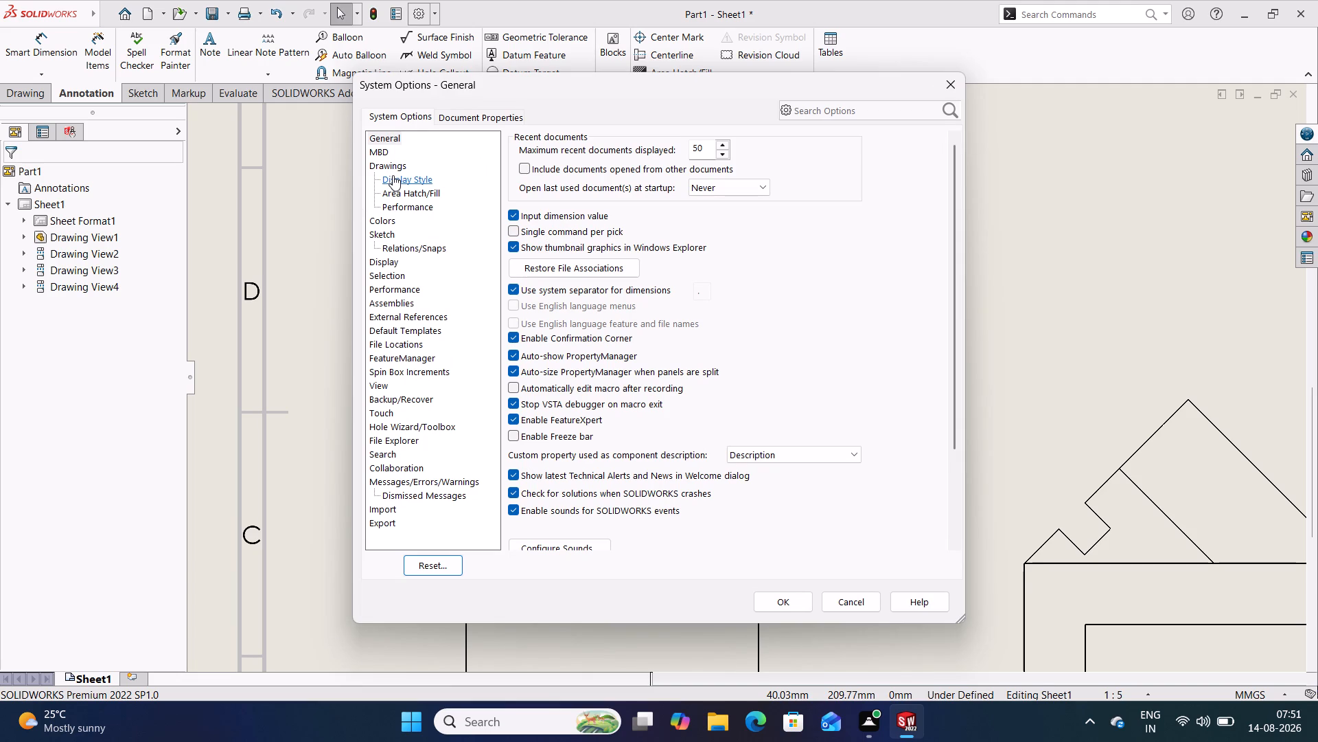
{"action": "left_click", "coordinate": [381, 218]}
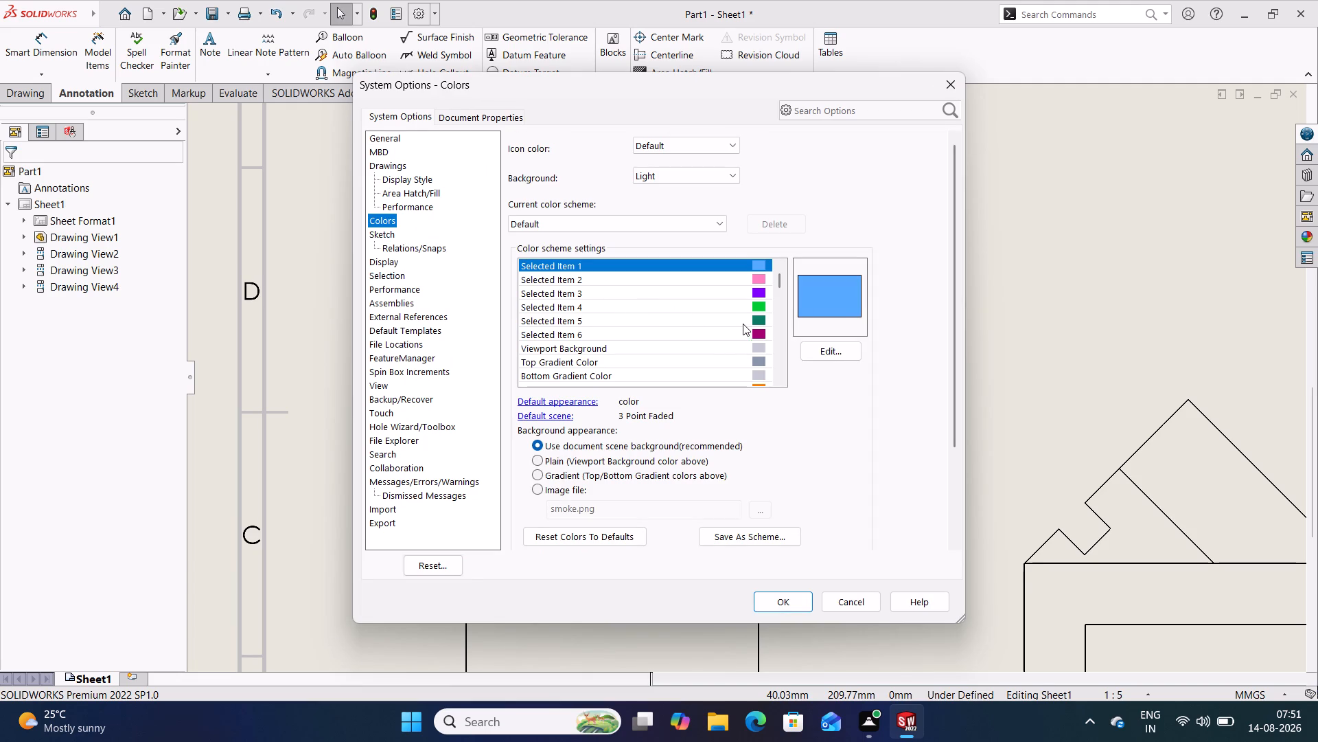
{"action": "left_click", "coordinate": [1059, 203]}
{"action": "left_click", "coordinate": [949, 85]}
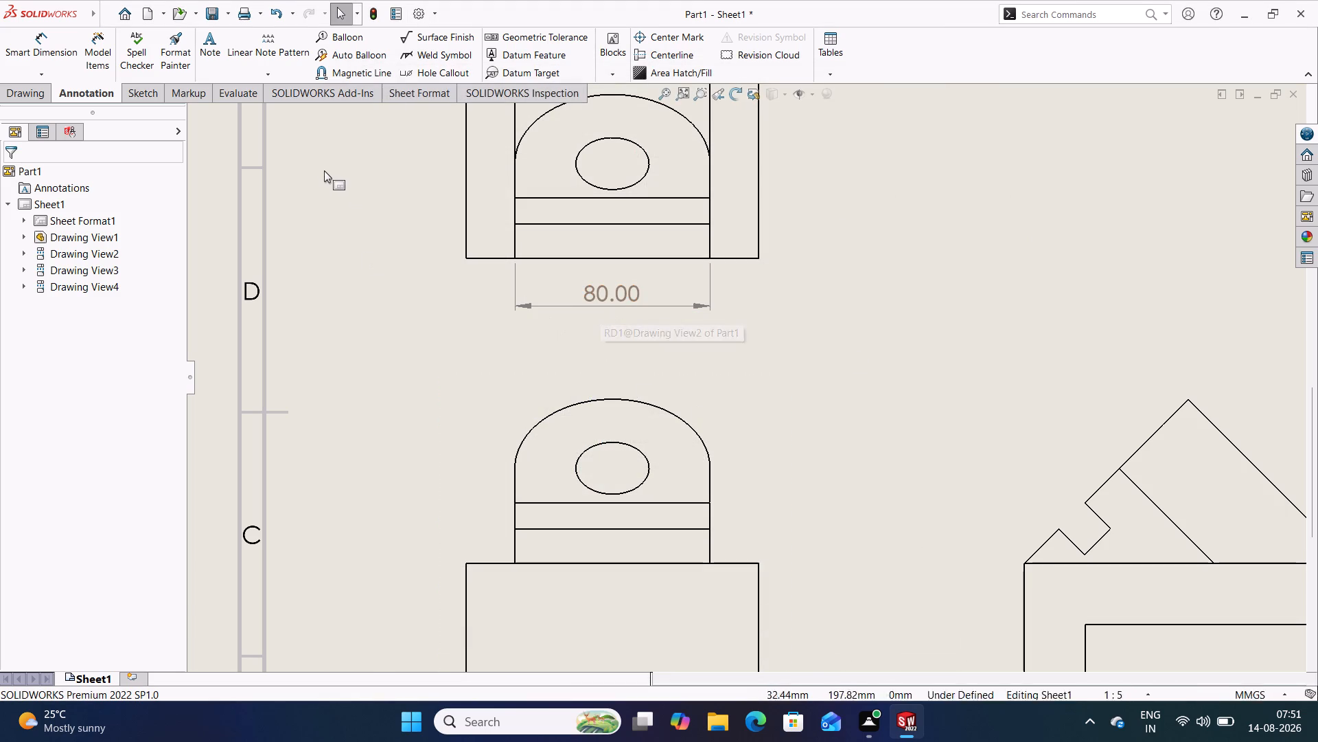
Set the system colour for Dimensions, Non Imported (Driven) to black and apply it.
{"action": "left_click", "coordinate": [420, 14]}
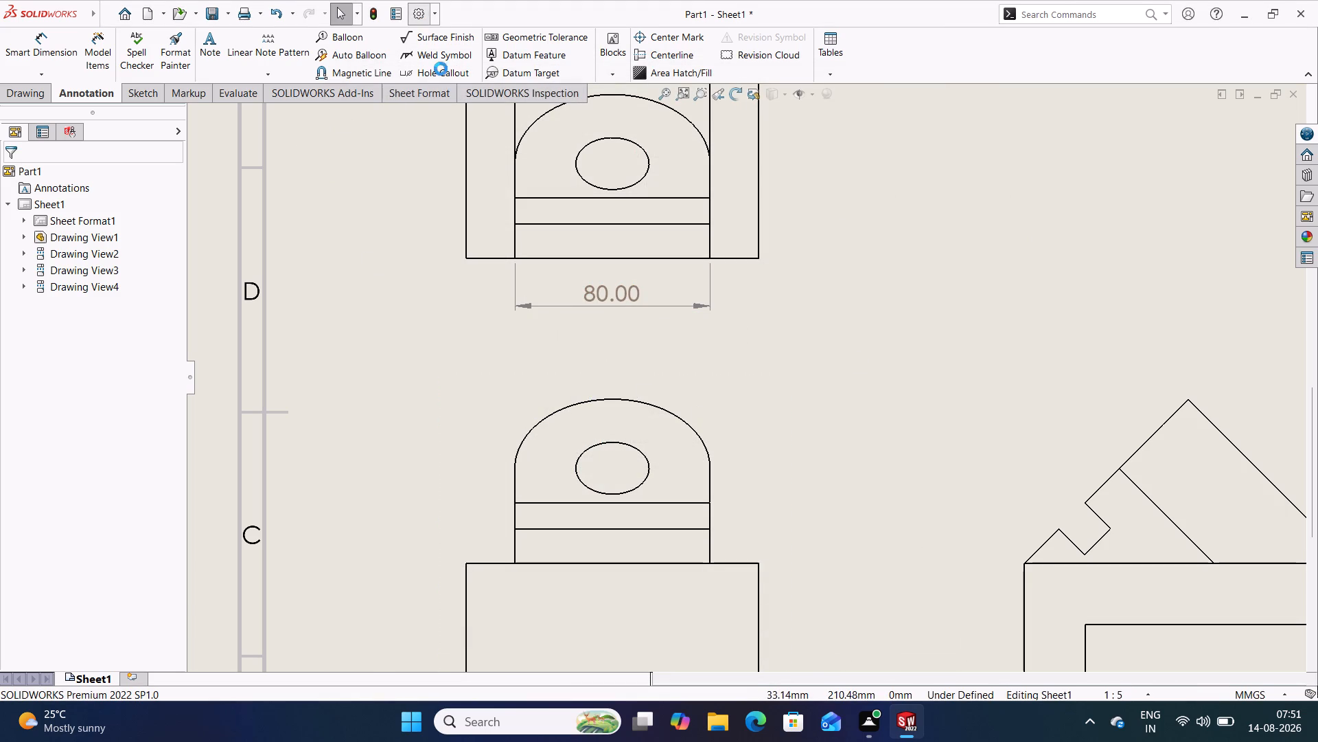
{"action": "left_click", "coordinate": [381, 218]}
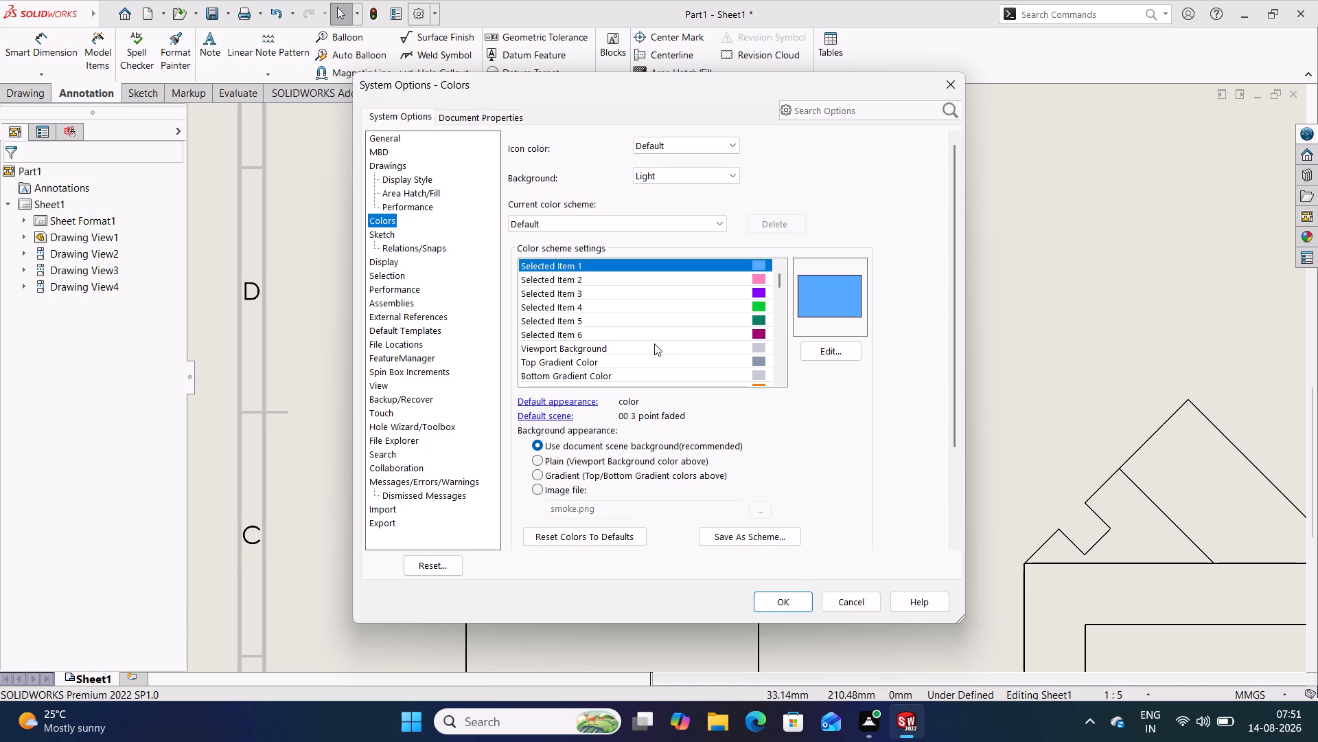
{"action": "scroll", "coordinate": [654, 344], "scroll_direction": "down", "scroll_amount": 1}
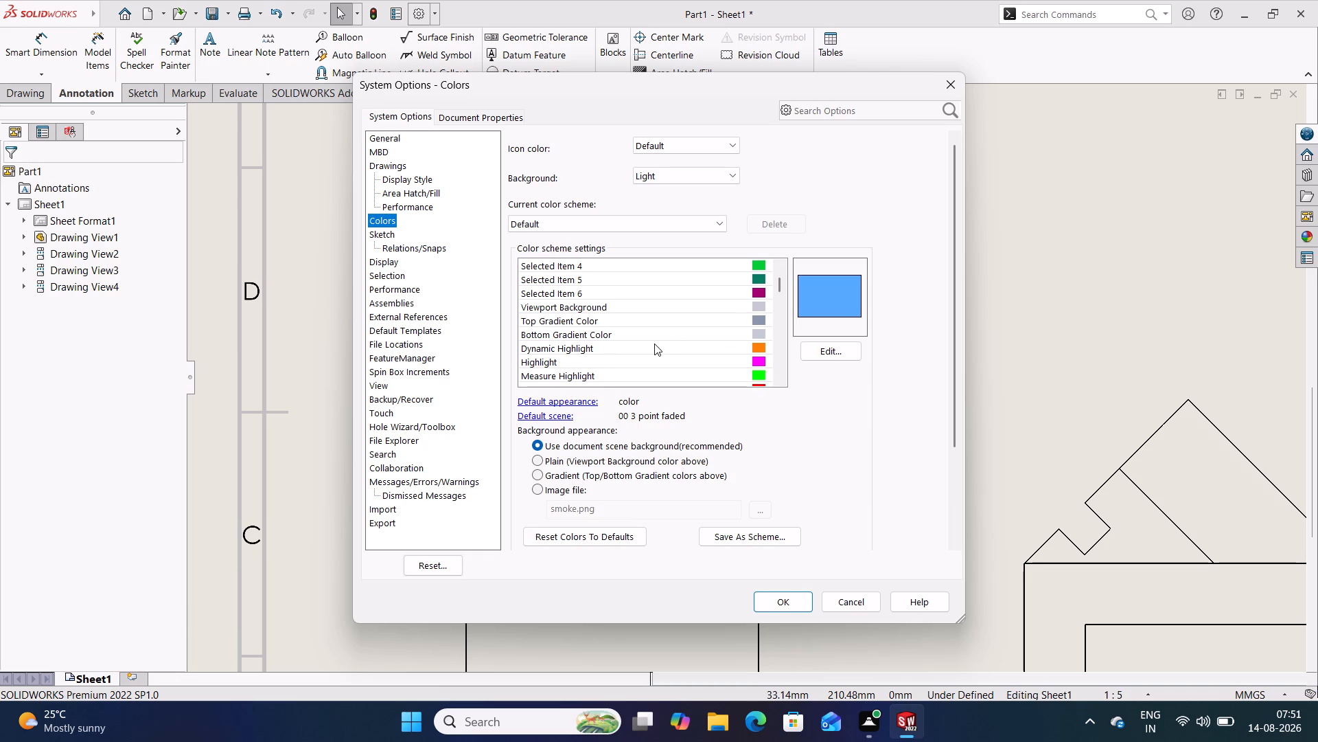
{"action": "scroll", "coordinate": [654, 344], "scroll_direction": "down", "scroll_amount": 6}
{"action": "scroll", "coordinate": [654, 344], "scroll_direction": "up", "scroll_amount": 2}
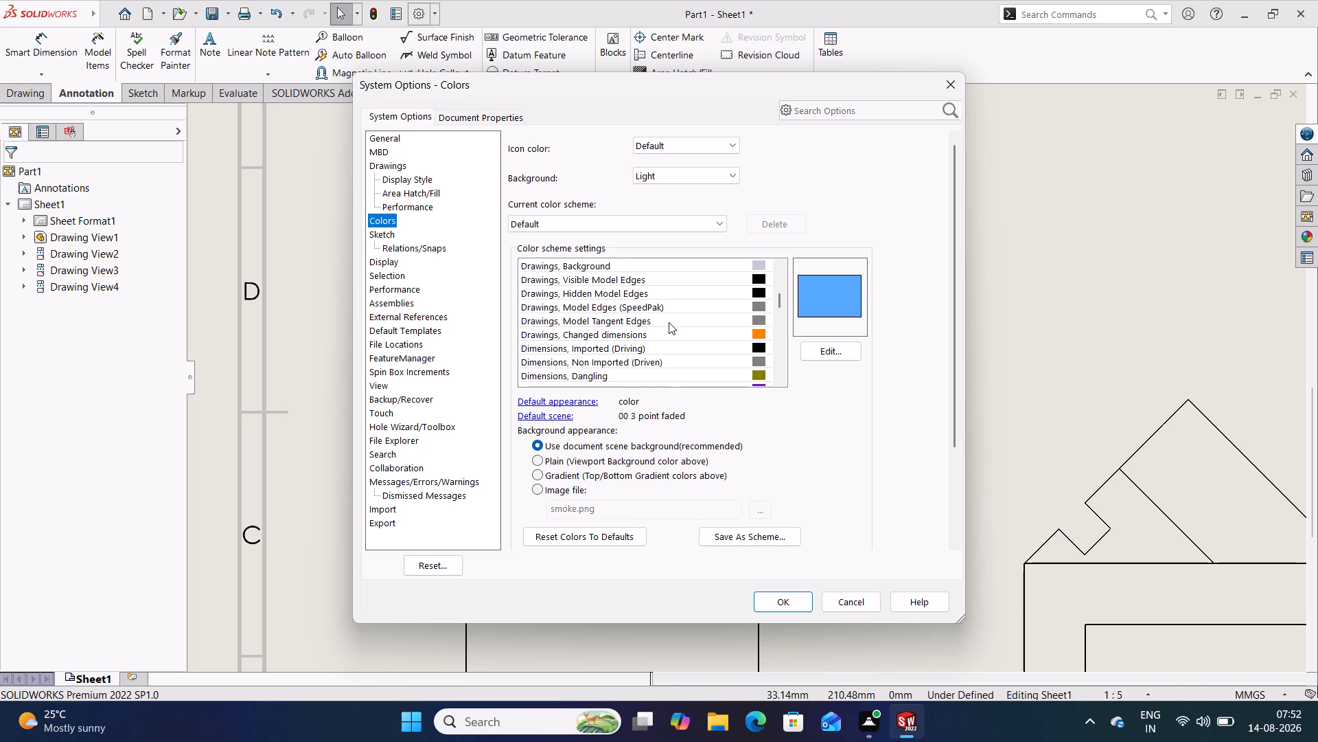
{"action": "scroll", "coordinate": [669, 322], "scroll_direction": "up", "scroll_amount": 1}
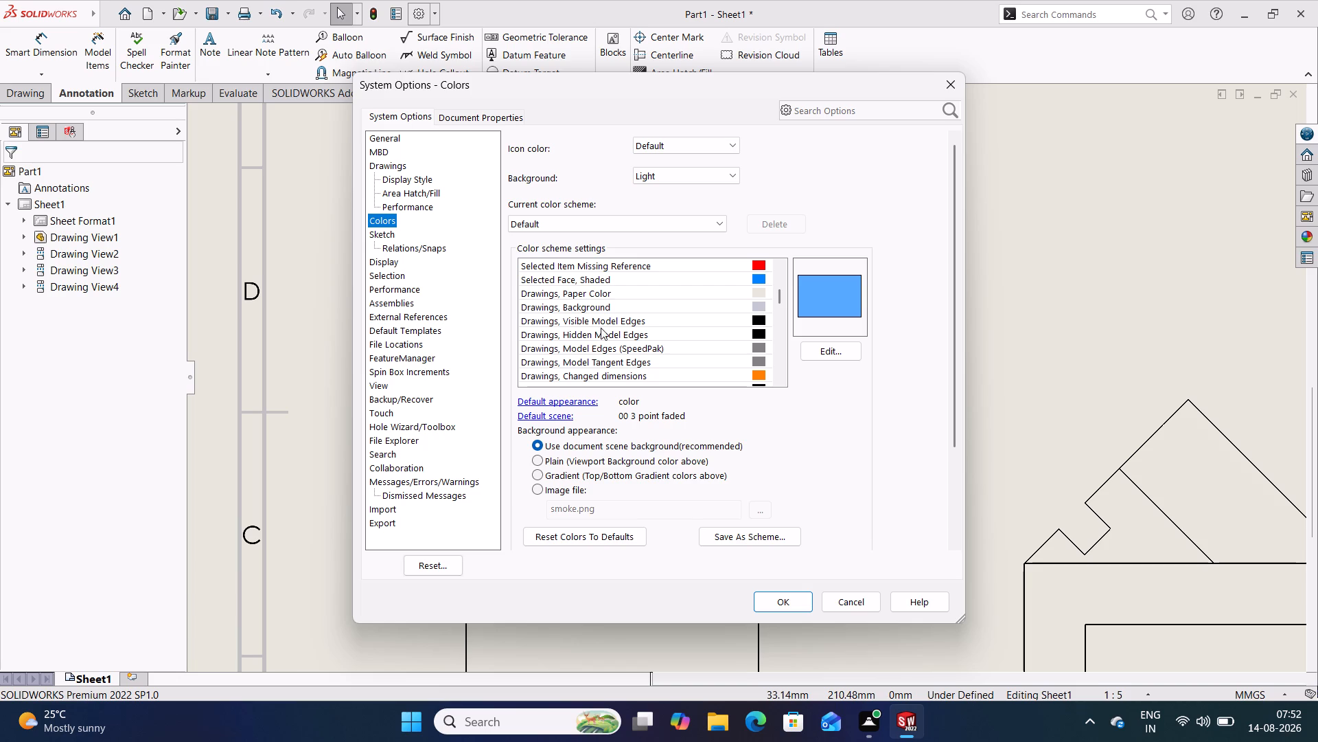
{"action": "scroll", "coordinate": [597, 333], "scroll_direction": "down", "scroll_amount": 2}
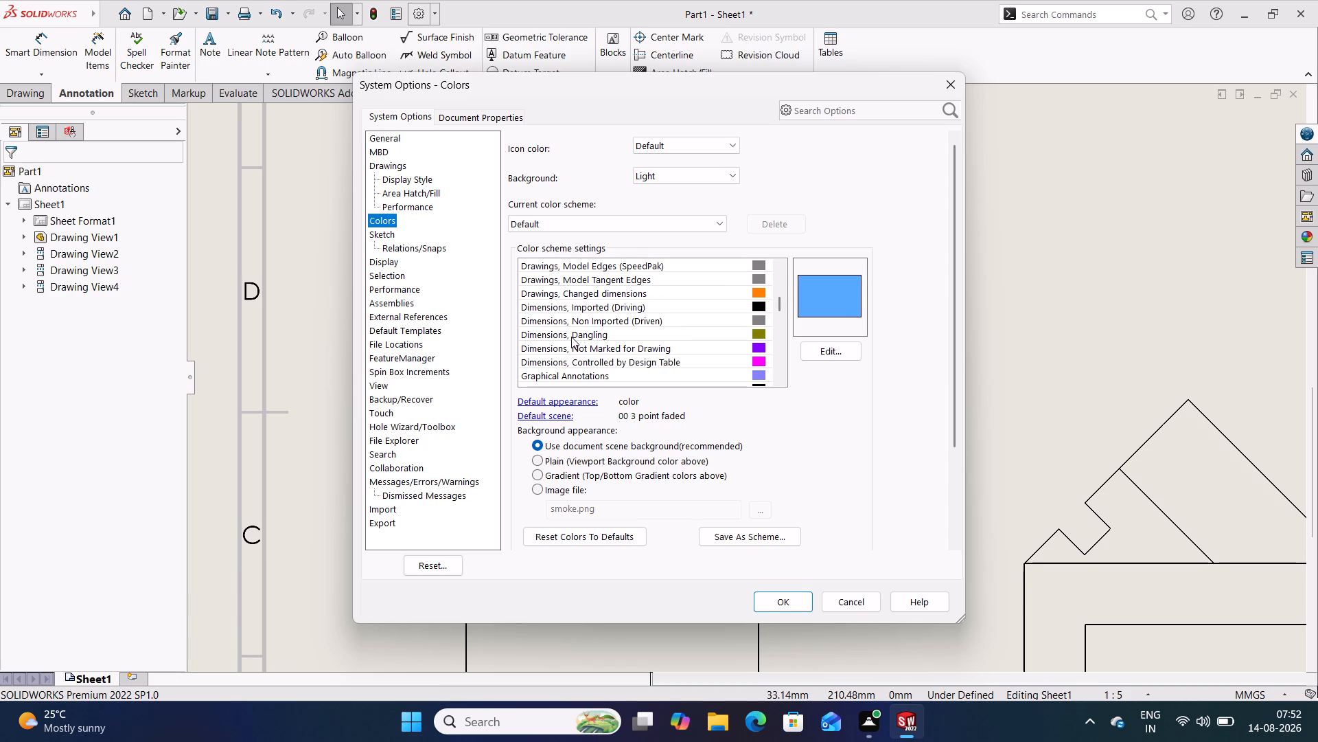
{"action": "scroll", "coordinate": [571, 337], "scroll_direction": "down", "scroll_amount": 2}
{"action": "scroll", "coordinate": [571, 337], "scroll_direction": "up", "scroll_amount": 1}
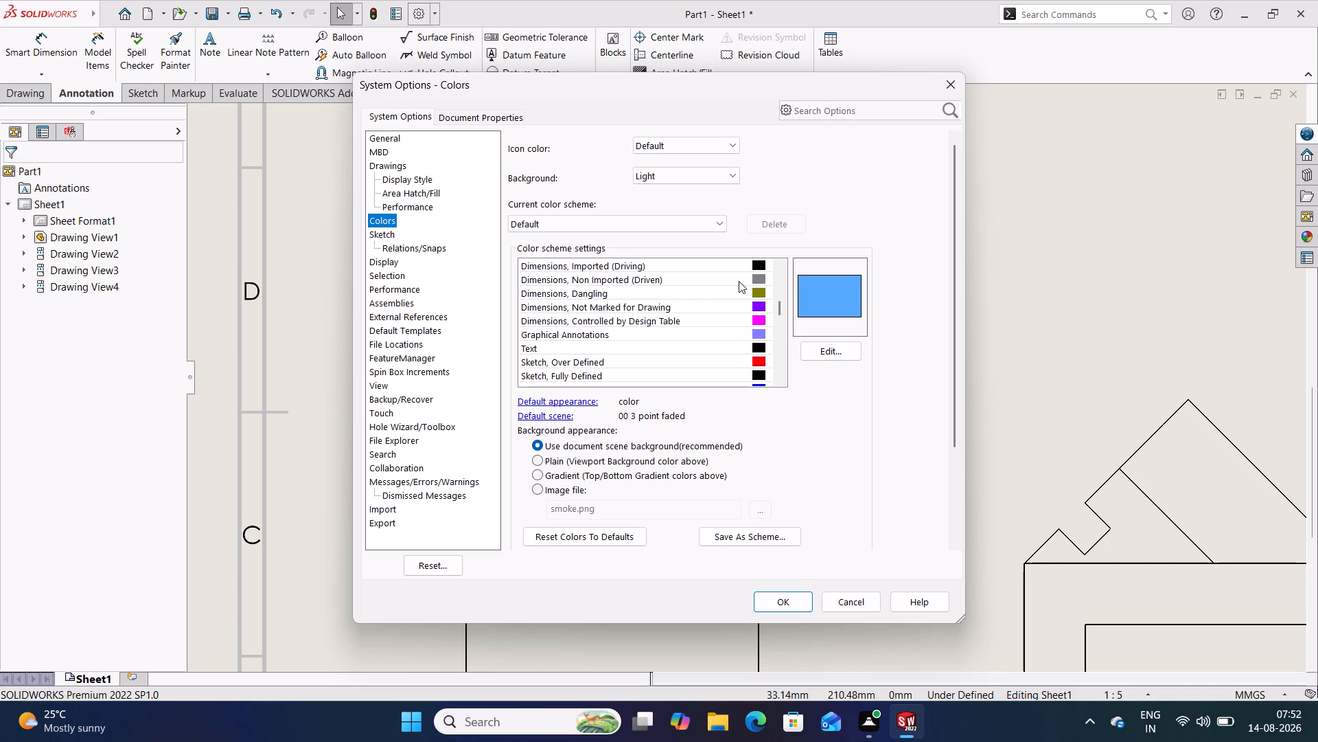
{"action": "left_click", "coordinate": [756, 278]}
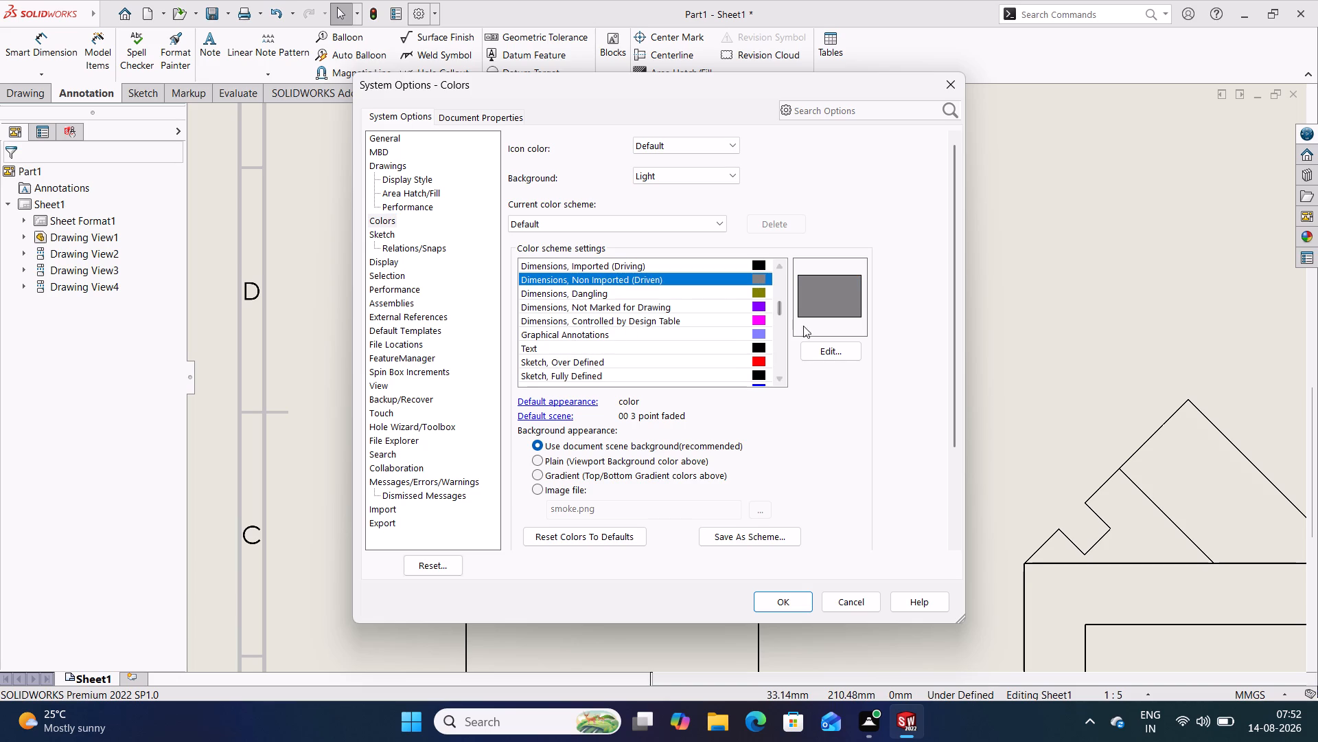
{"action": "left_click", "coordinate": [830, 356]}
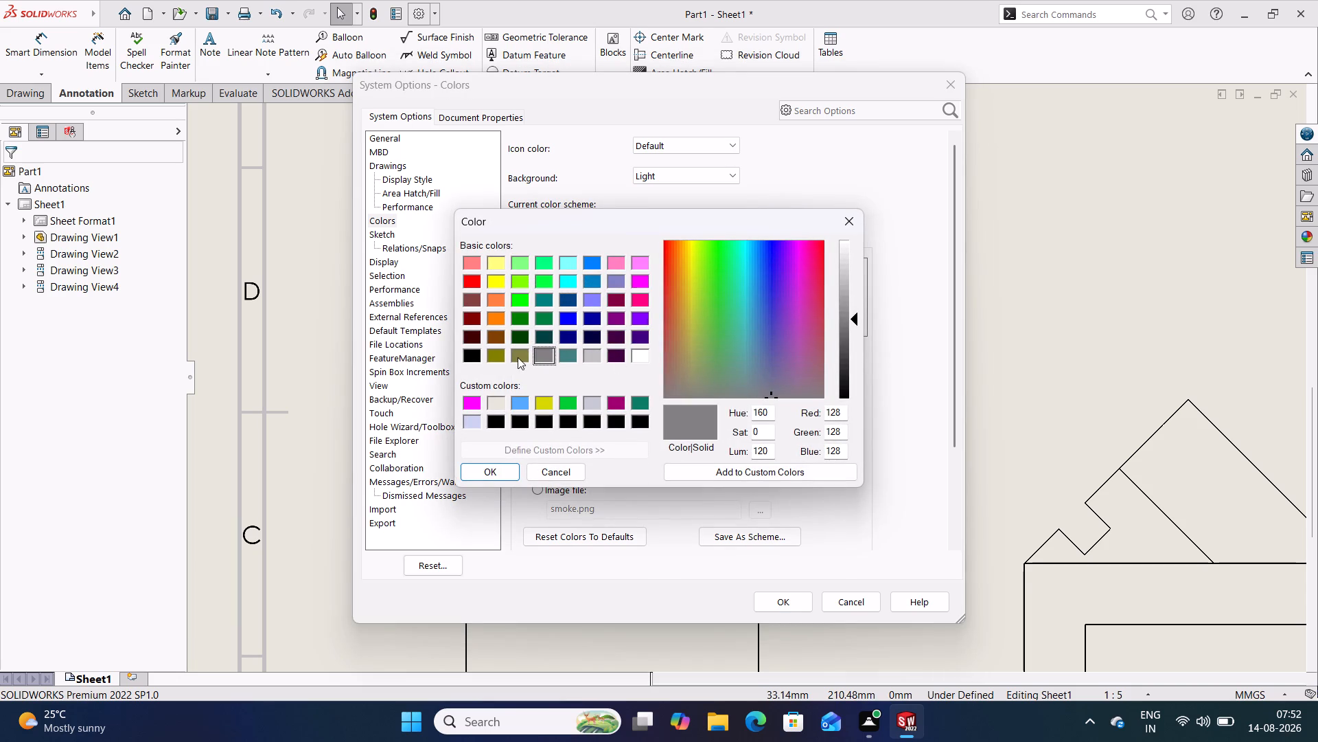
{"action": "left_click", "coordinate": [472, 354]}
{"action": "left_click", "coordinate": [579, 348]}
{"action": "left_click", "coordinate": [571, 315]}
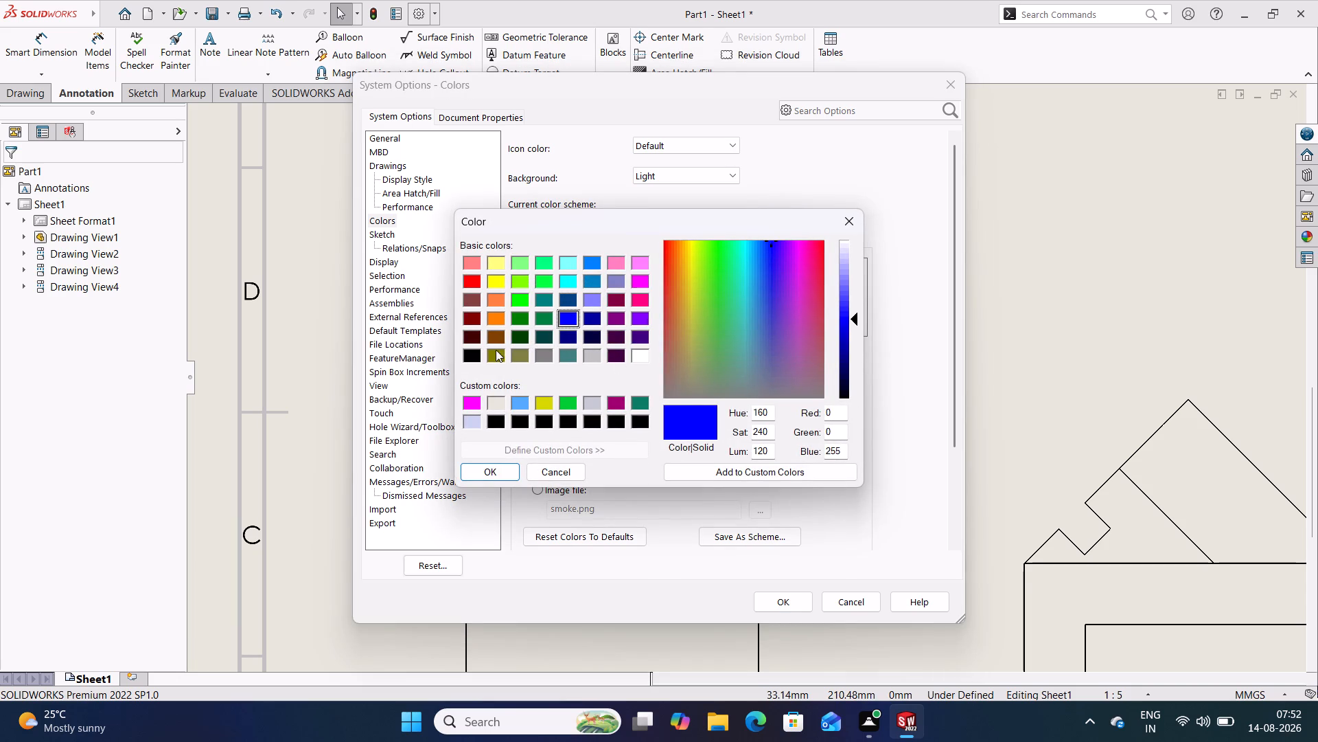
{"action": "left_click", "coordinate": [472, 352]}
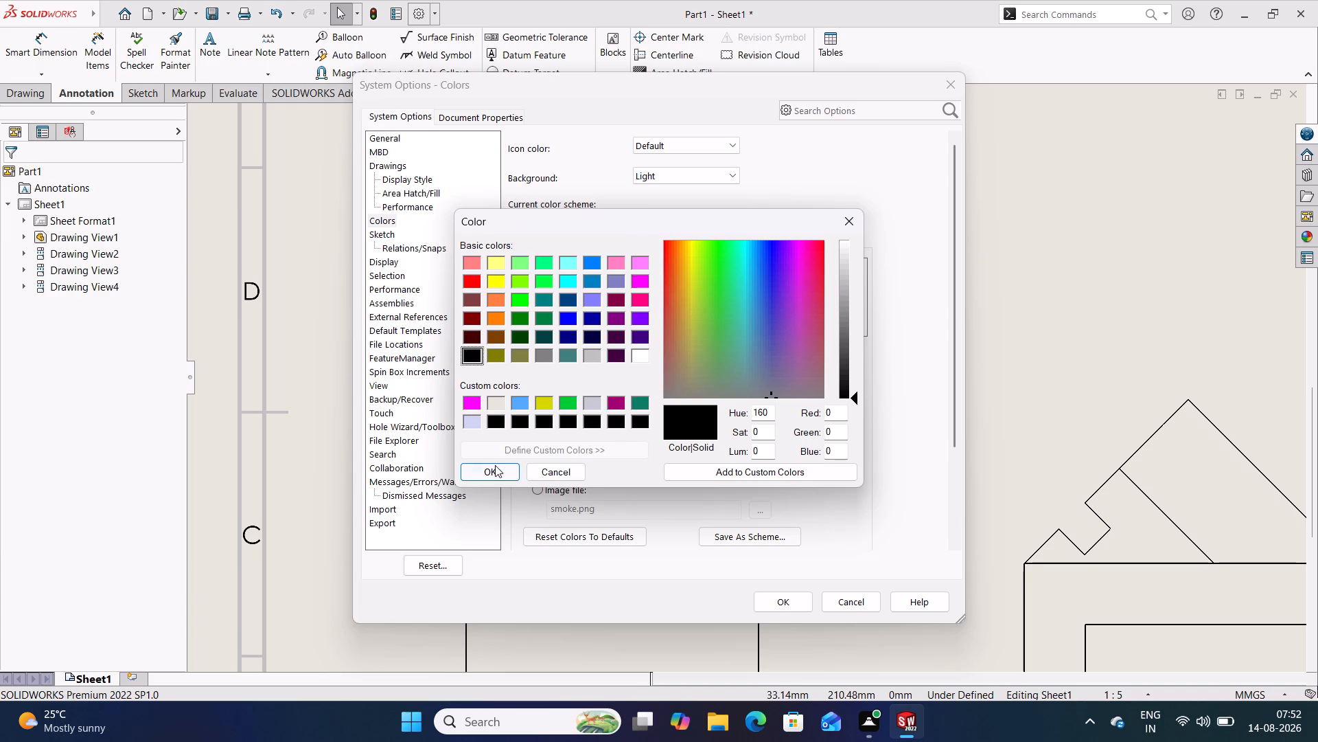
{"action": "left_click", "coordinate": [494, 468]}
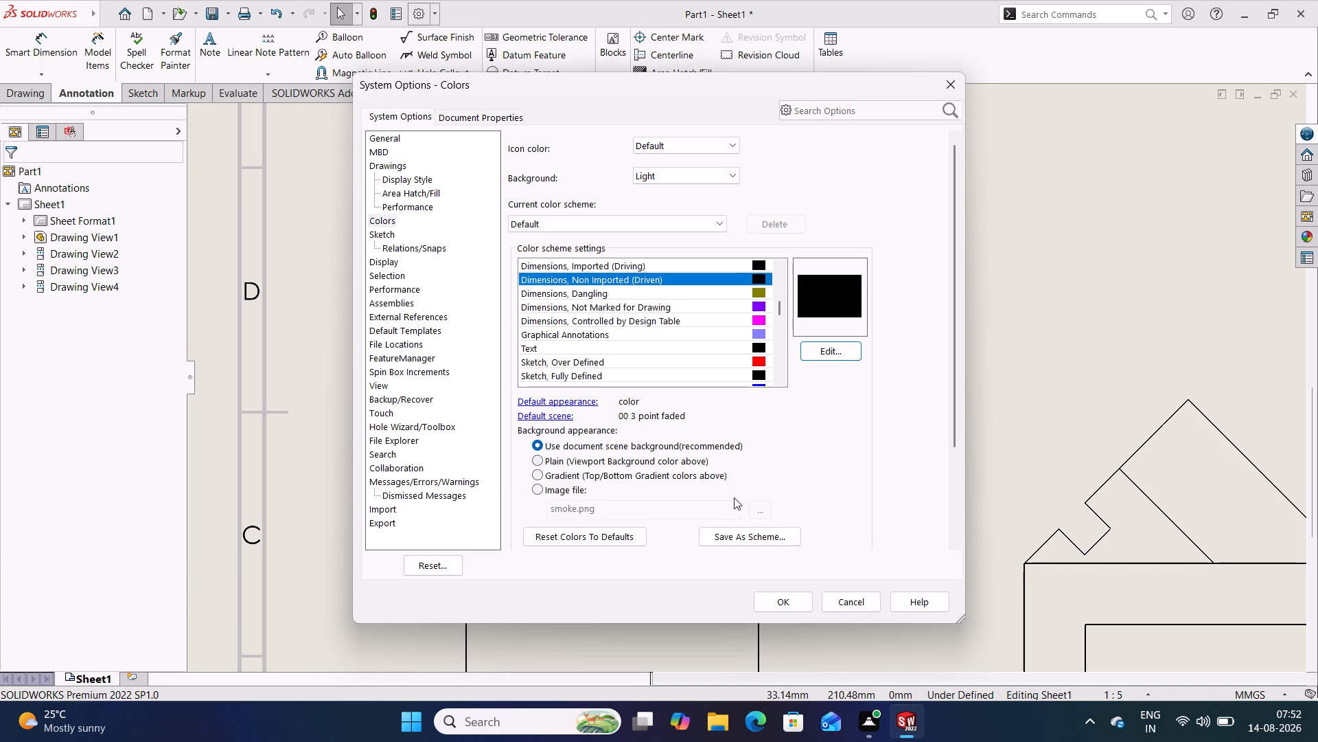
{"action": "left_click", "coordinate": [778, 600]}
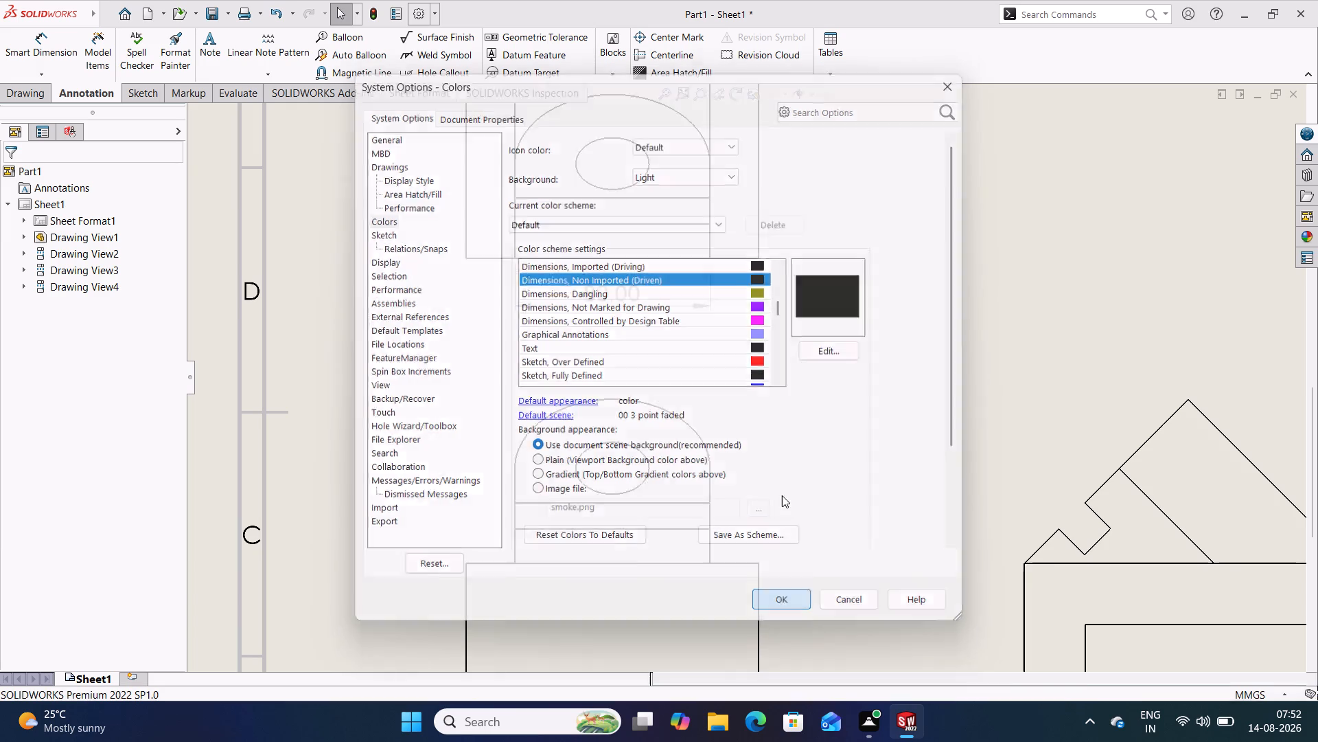
Set the system colour for Dimensions, Non Imported (Driven) to bright pink (RGB 255, 0, 128) and apply it.
{"action": "scroll", "coordinate": [656, 355], "scroll_direction": "up", "scroll_amount": 3}
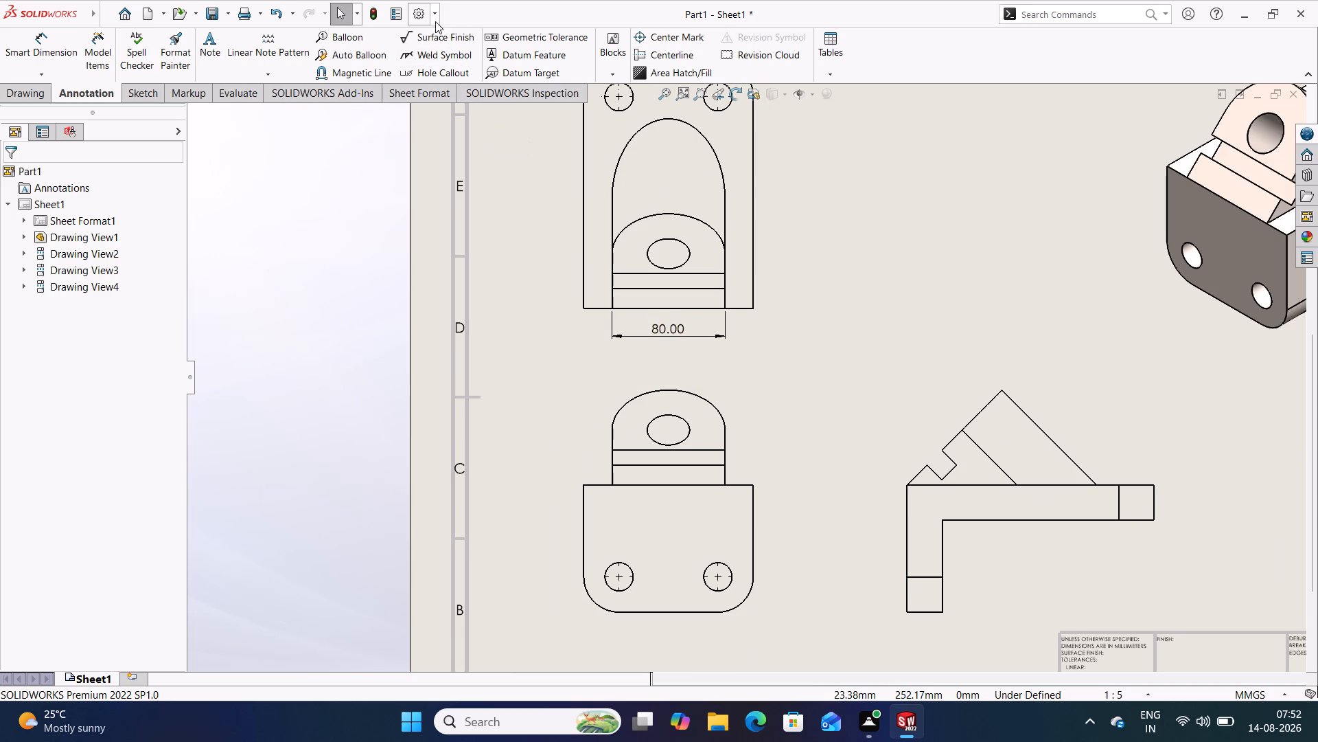
{"action": "left_click", "coordinate": [417, 15]}
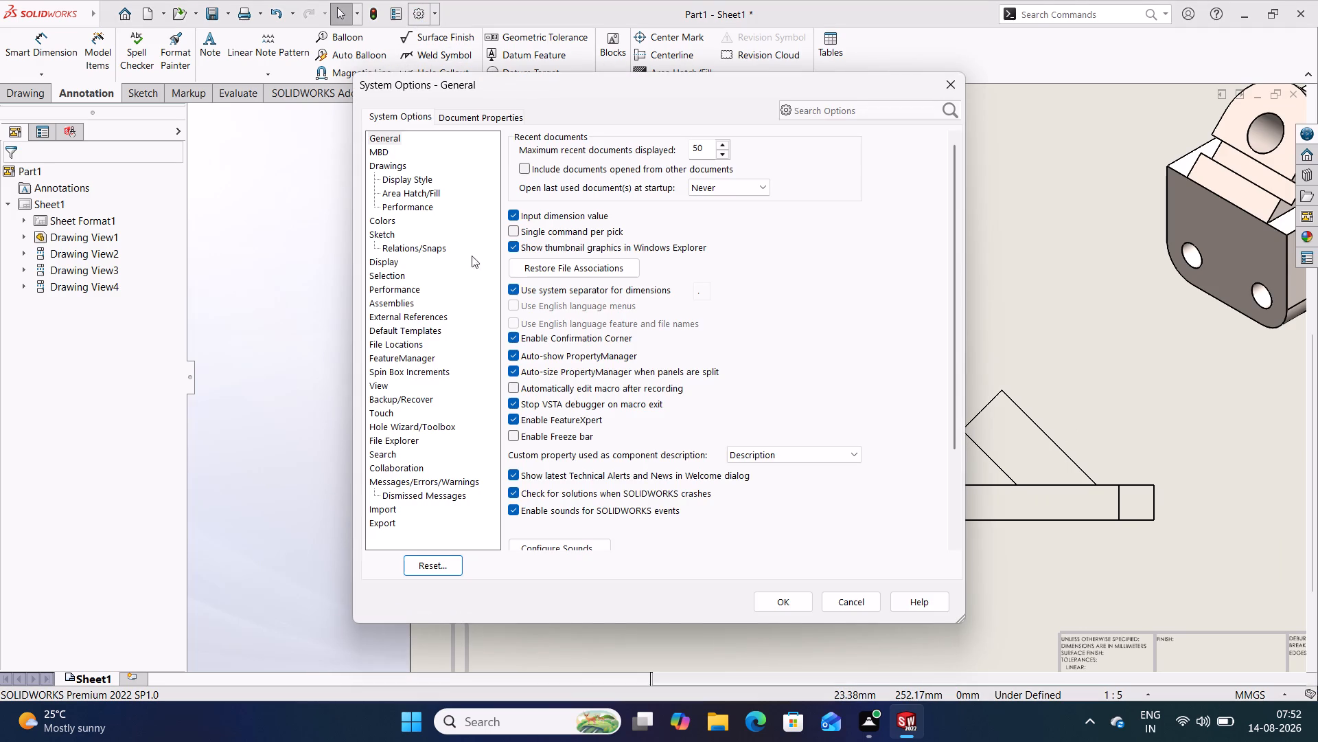
{"action": "left_click", "coordinate": [380, 221]}
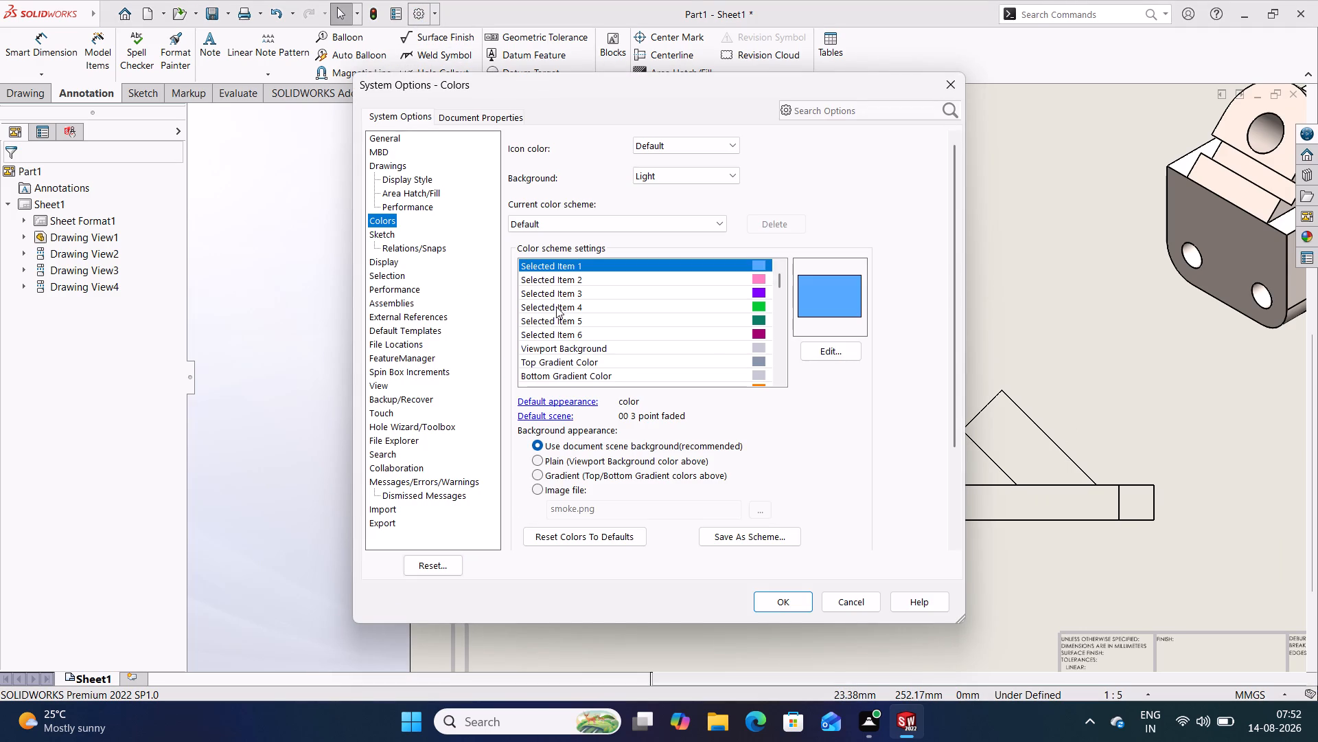
{"action": "scroll", "coordinate": [722, 341], "scroll_direction": "down", "scroll_amount": 6}
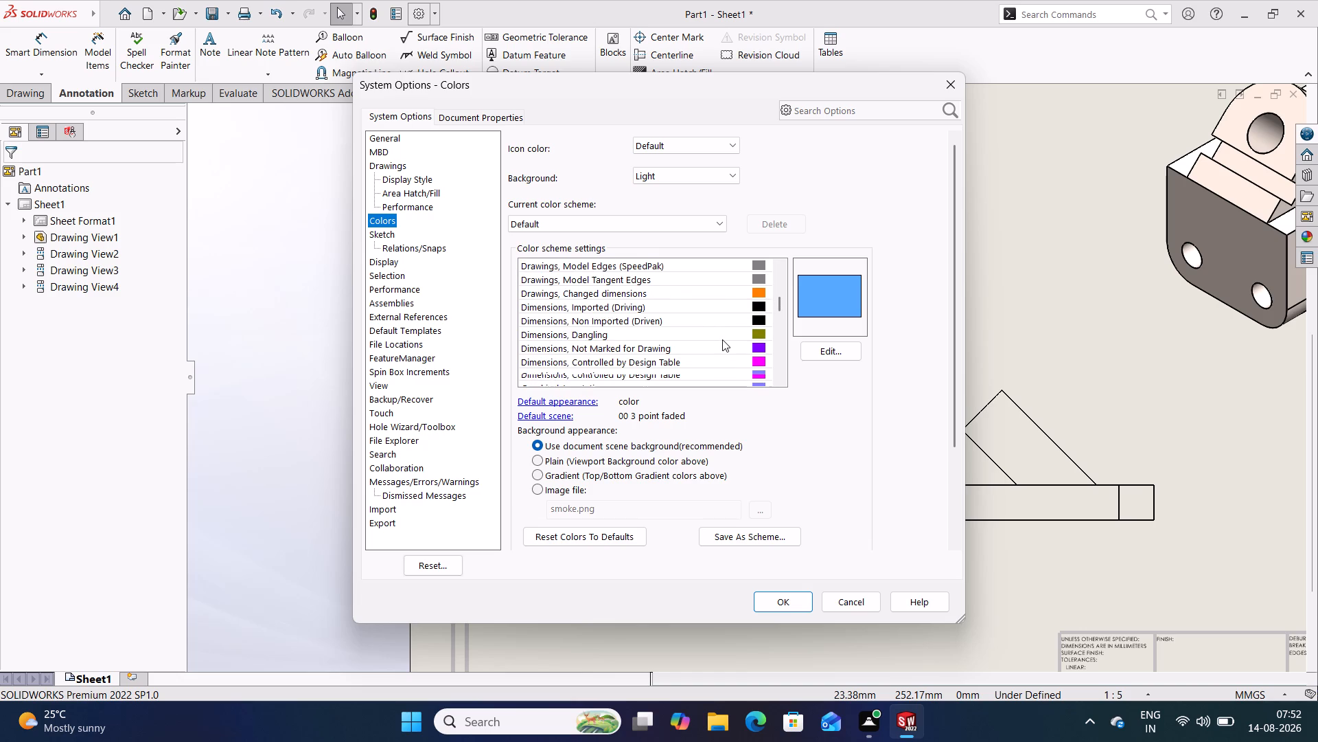
{"action": "scroll", "coordinate": [722, 339], "scroll_direction": "up", "scroll_amount": 1}
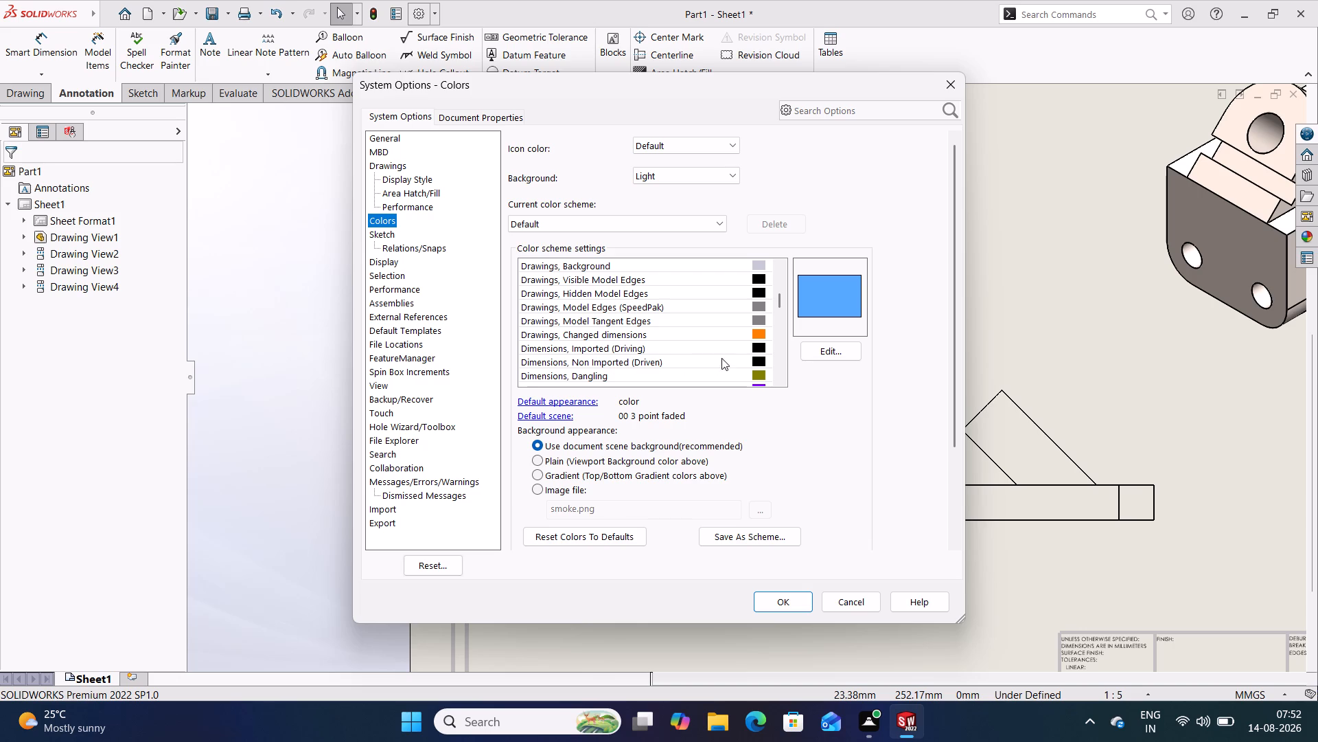
{"action": "left_click", "coordinate": [756, 359]}
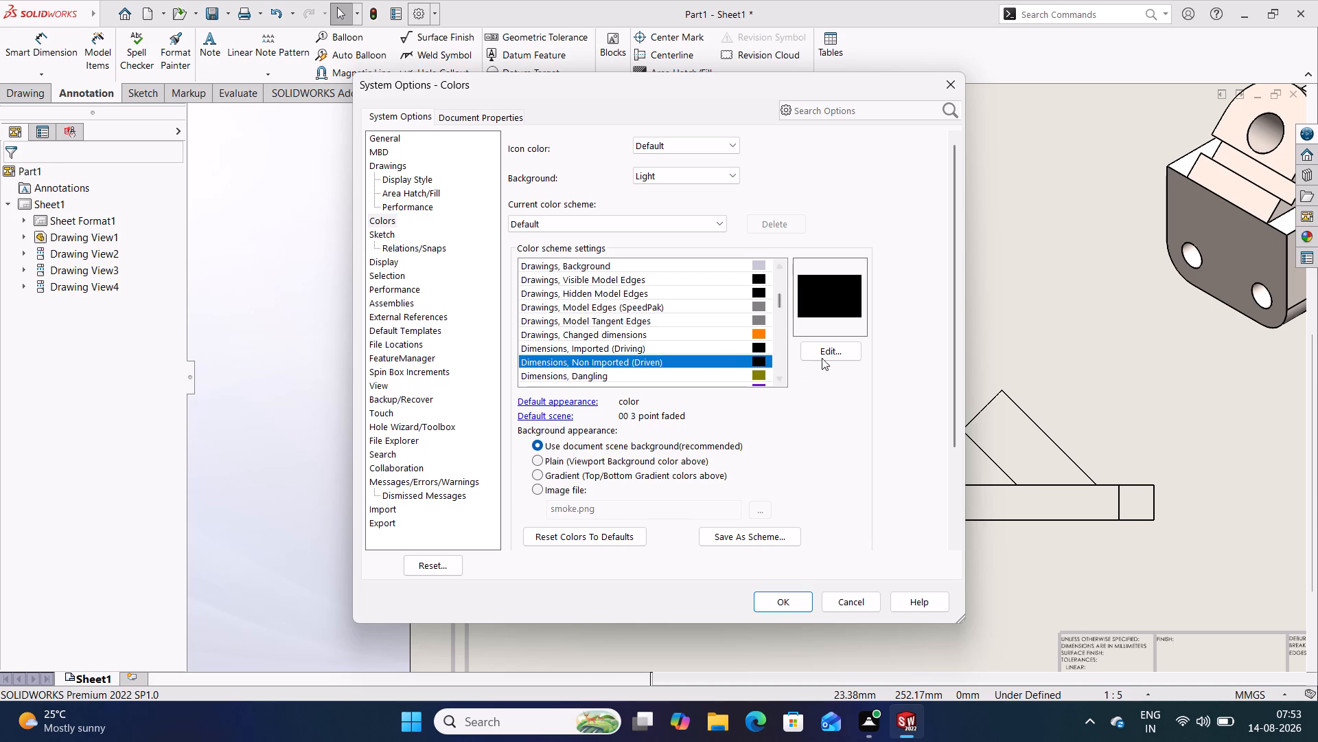
{"action": "left_click", "coordinate": [824, 356]}
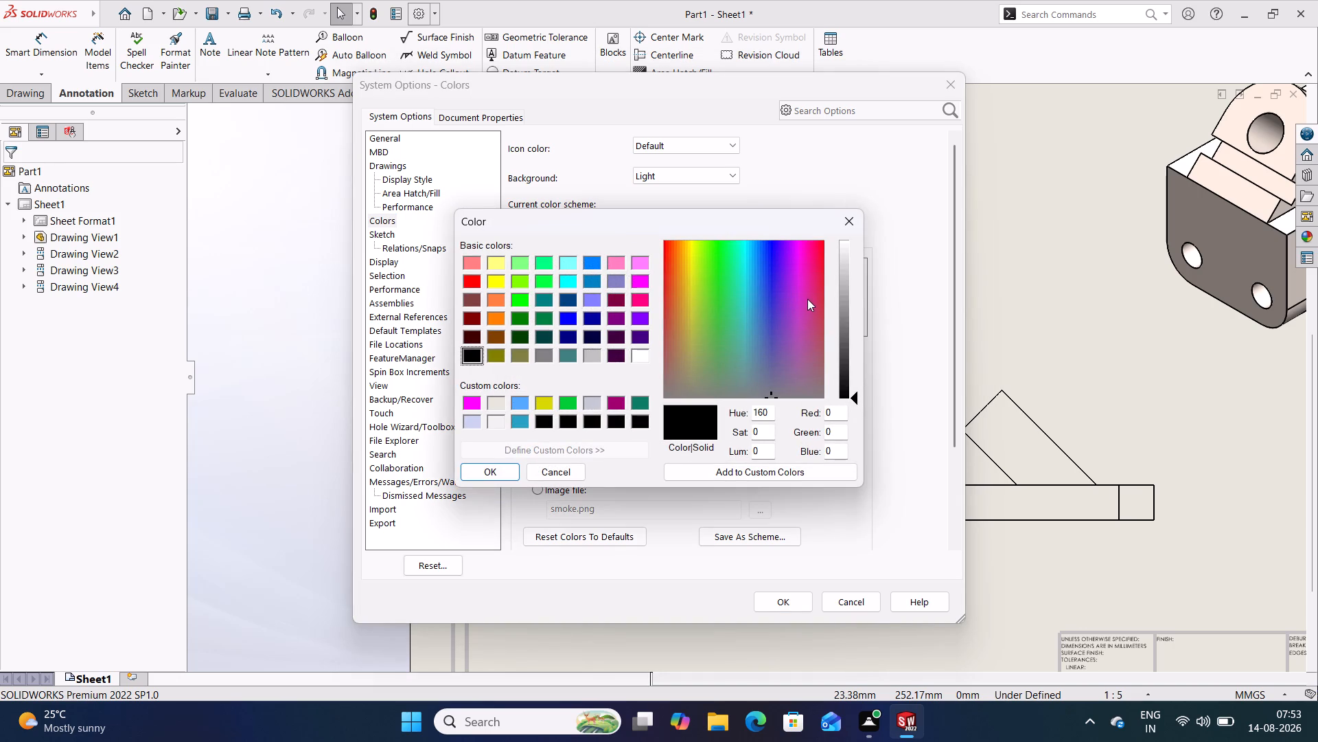
{"action": "left_click", "coordinate": [637, 281]}
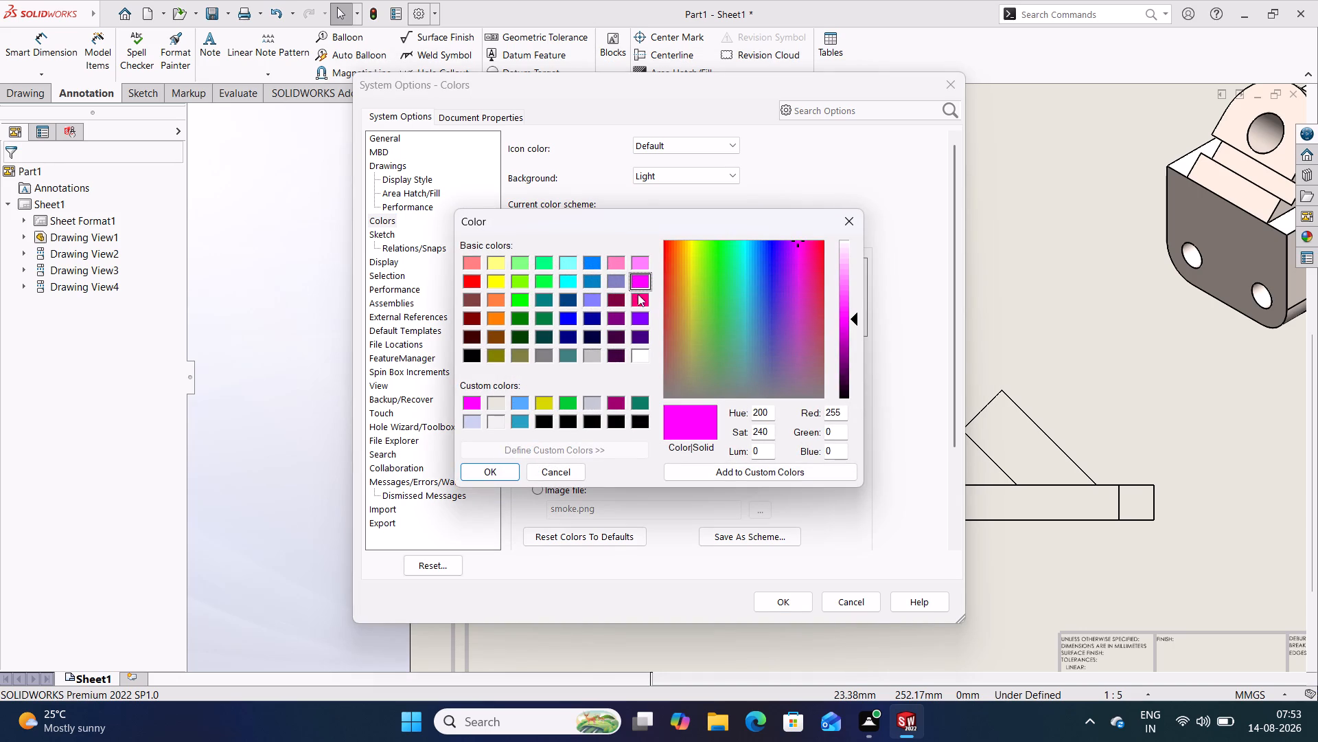
{"action": "left_click", "coordinate": [637, 297]}
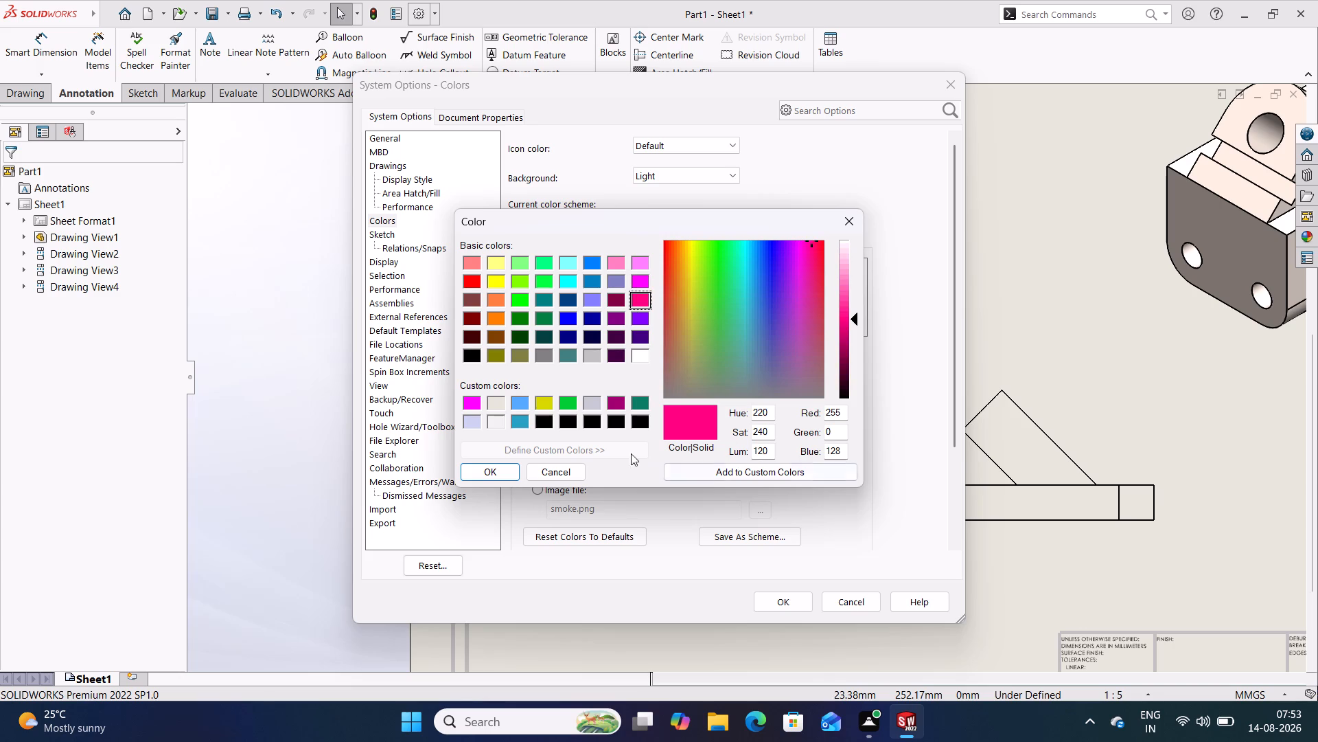
{"action": "left_click", "coordinate": [495, 468]}
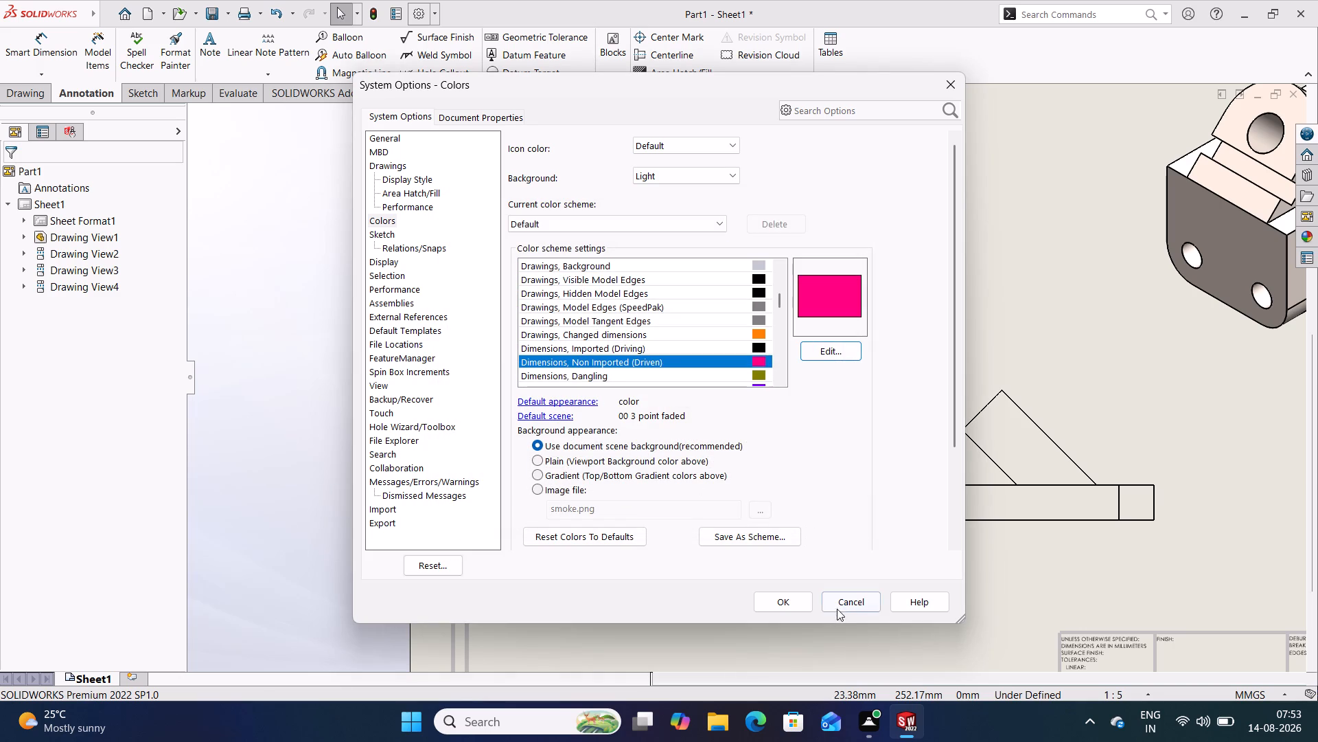
{"action": "left_click", "coordinate": [790, 601]}
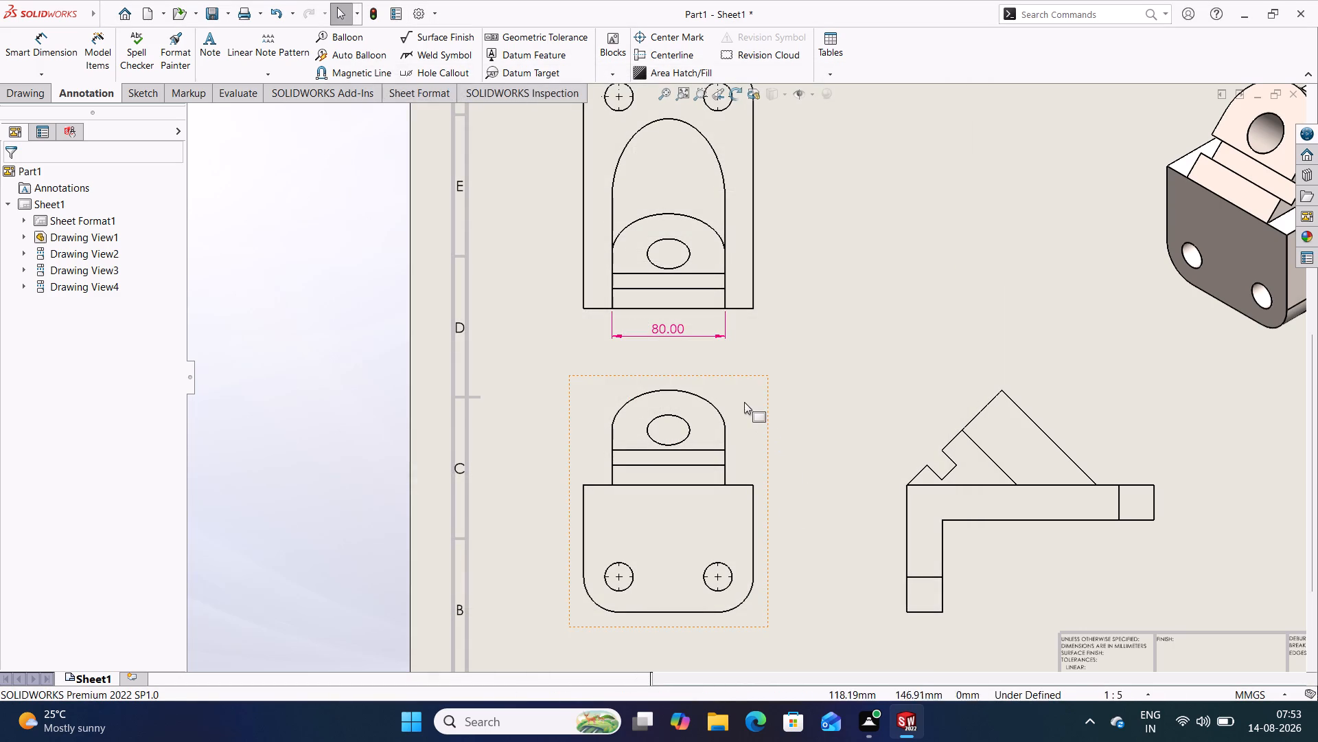
Dimension the diameter of the top view's upper-right mounting hole, placing the text outside the plate beside it.
{"action": "left_click", "coordinate": [867, 366]}
{"action": "scroll", "coordinate": [837, 333], "scroll_direction": "up", "scroll_amount": 1}
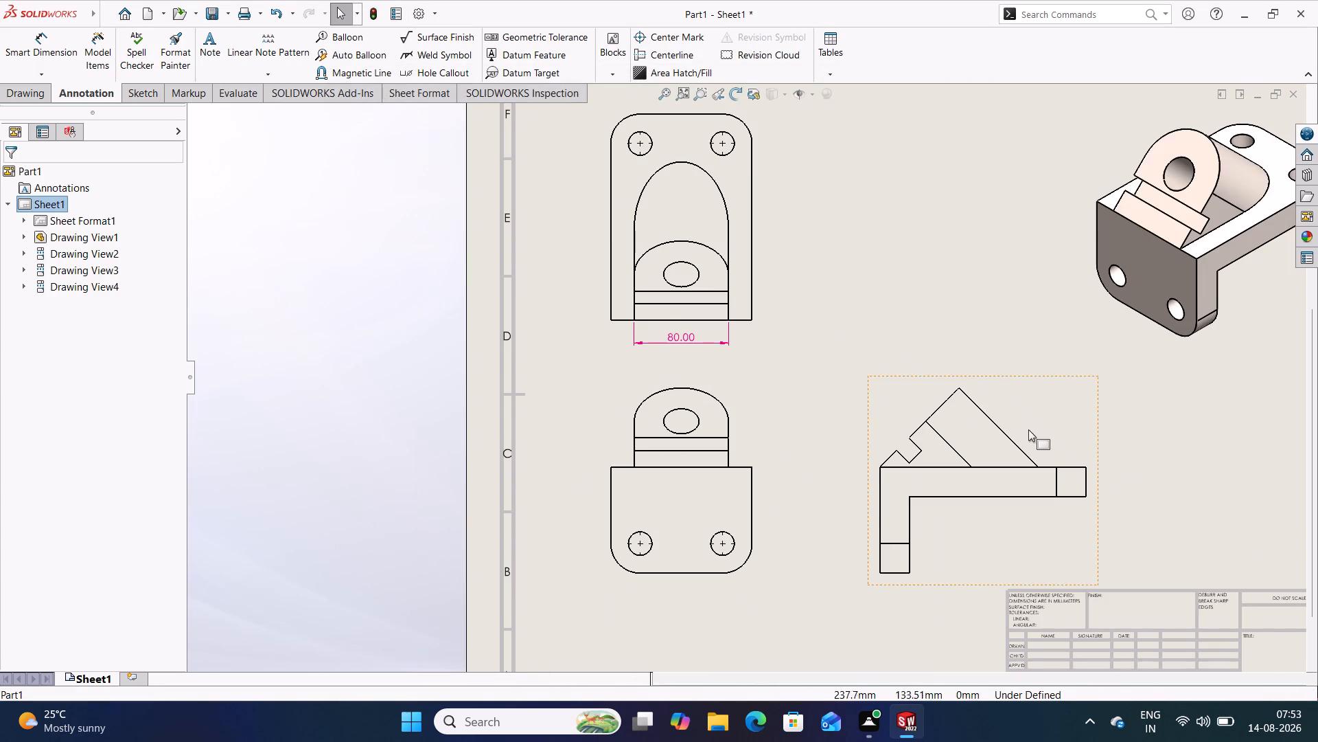
{"action": "scroll", "coordinate": [1035, 420], "scroll_direction": "up", "scroll_amount": 1}
{"action": "scroll", "coordinate": [1024, 410], "scroll_direction": "down", "scroll_amount": 1}
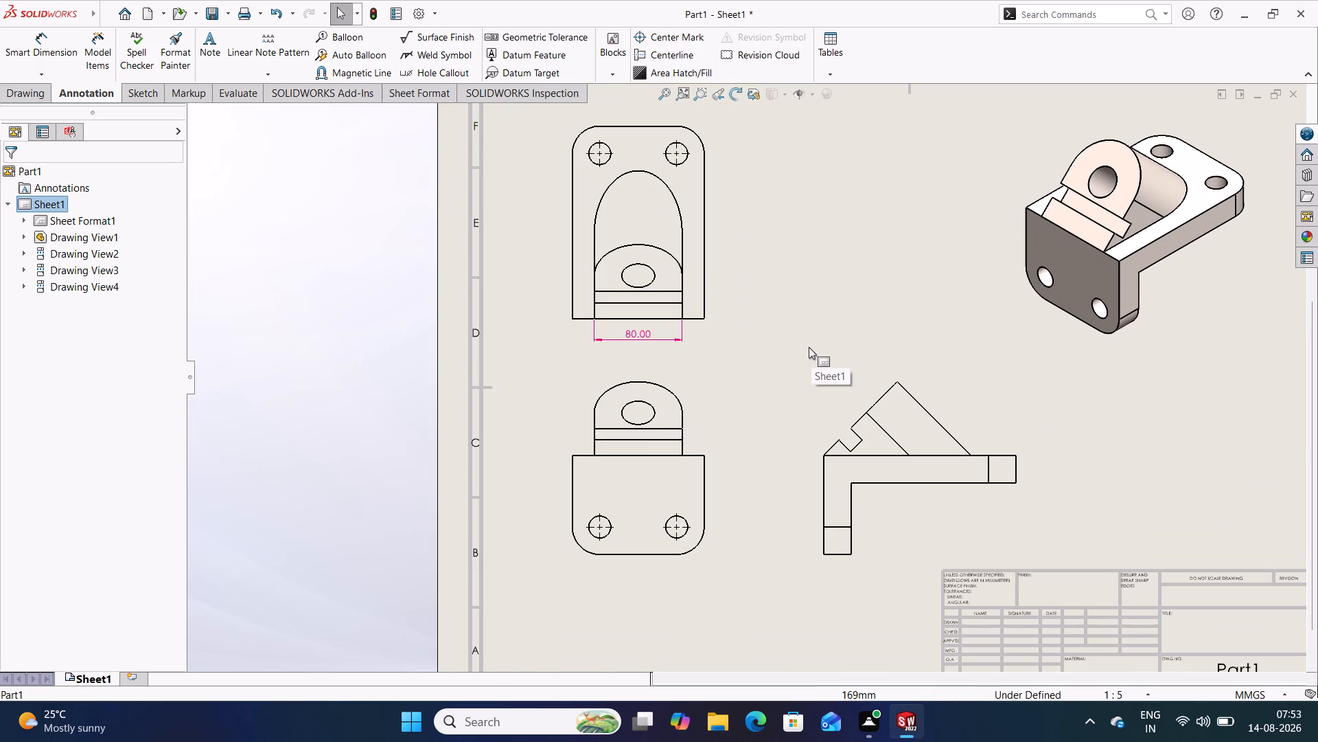
{"action": "double_click", "coordinate": [53, 42]}
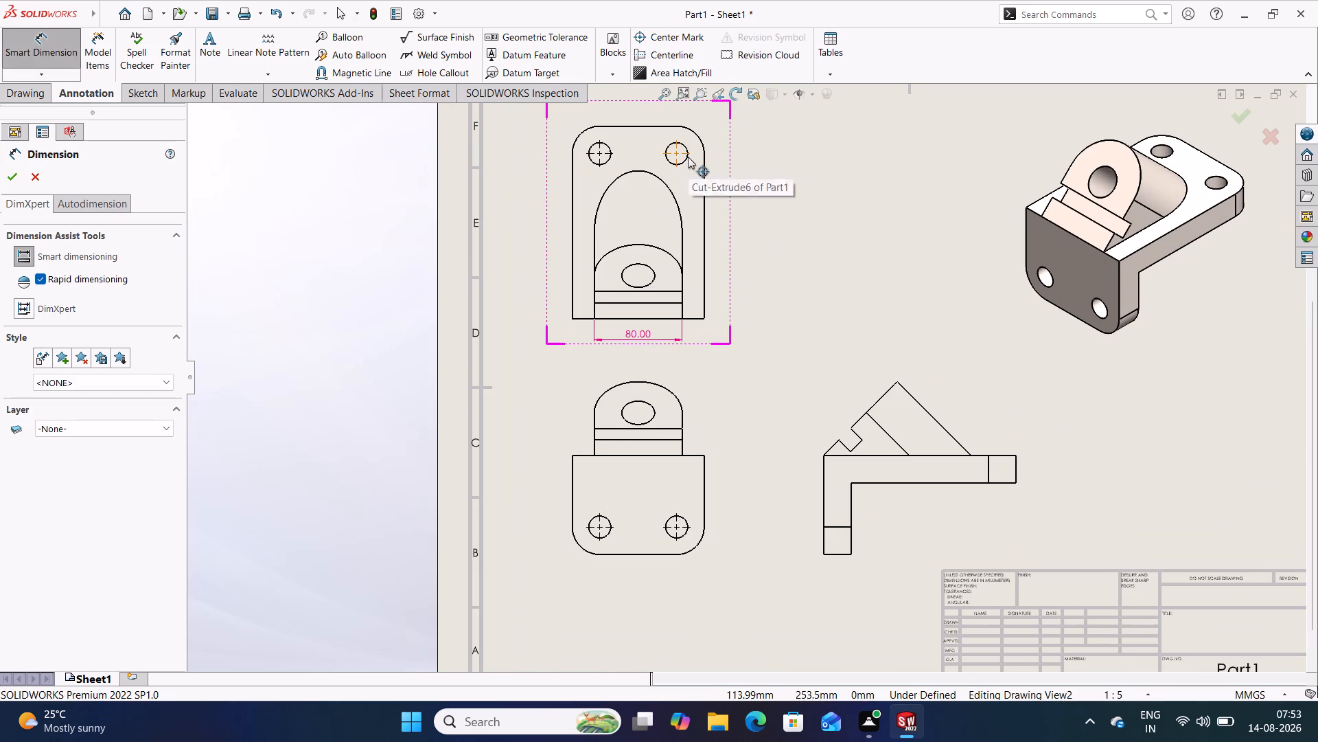
{"action": "left_click", "coordinate": [686, 160]}
{"action": "left_click", "coordinate": [760, 137]}
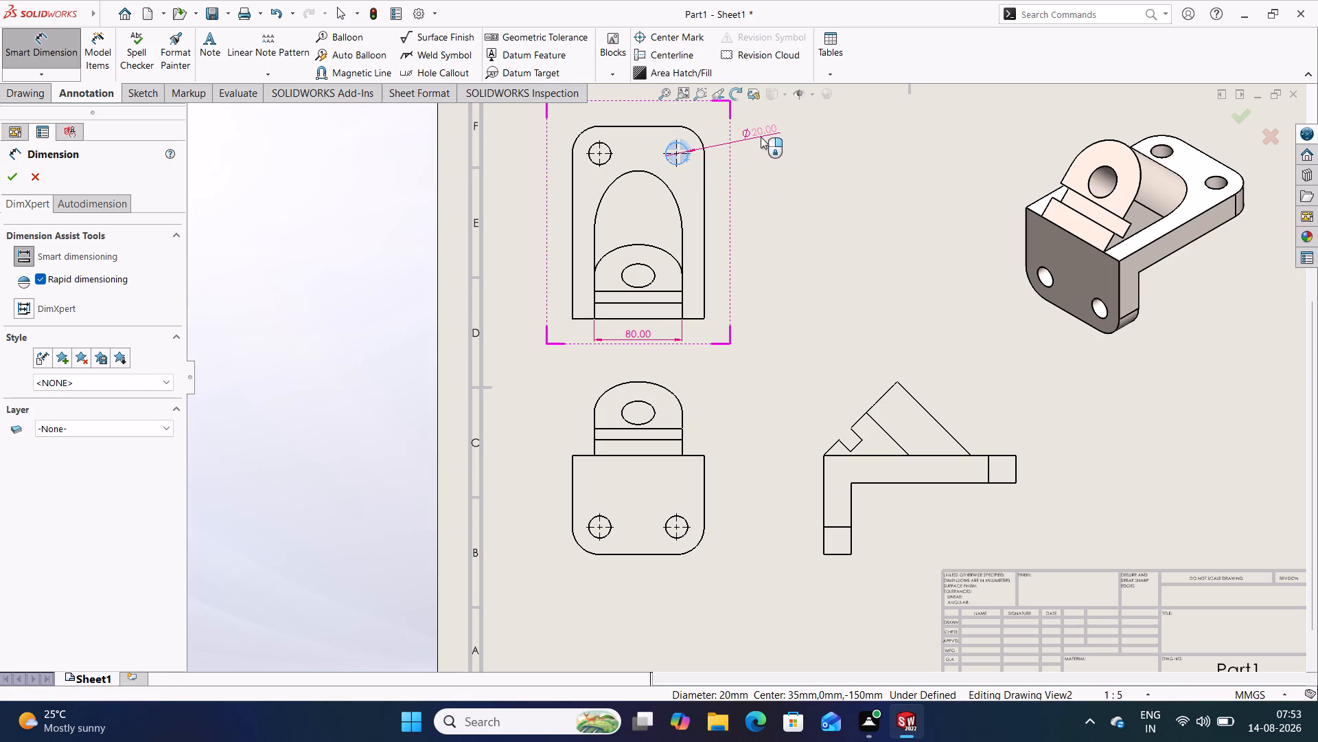
{"action": "left_click", "coordinate": [797, 188]}
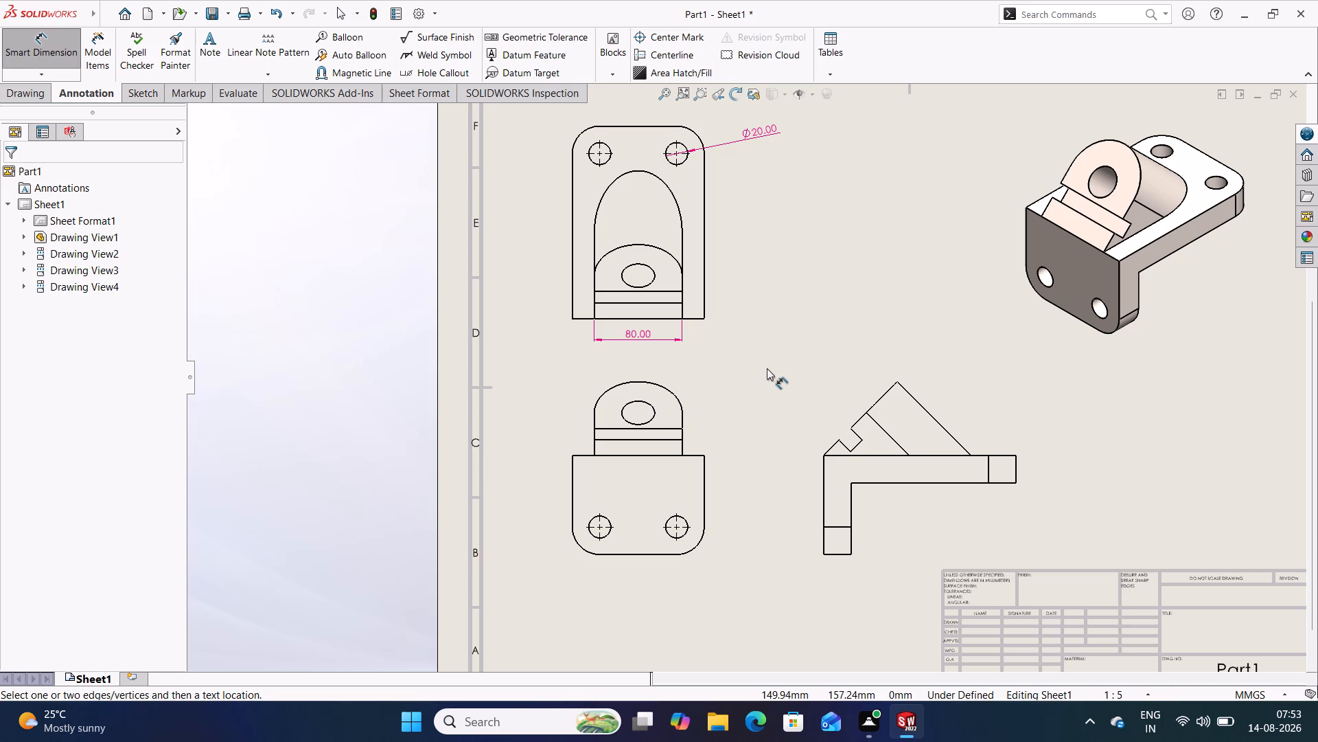
Dimension the radii of the lug's rounded end and its hole in the front view, placing both texts to their right.
{"action": "left_click", "coordinate": [665, 387]}
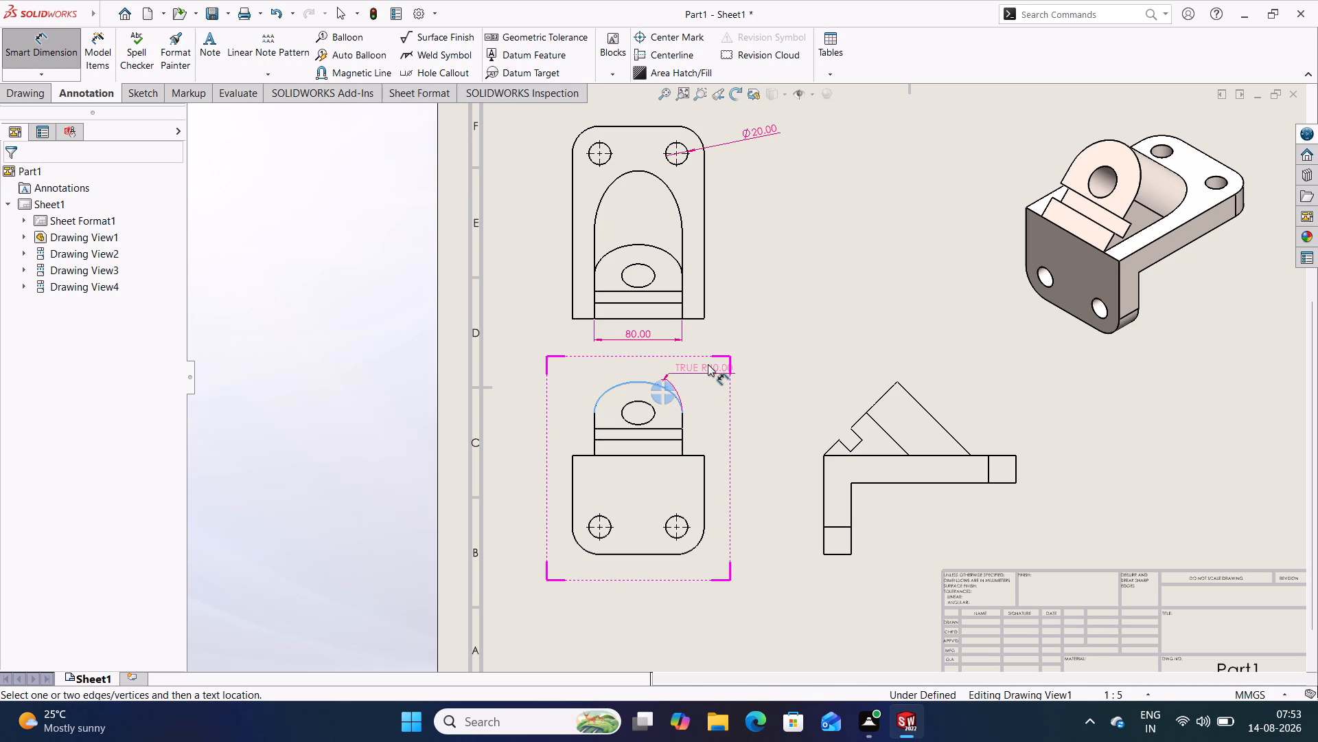
{"action": "left_click", "coordinate": [747, 327]}
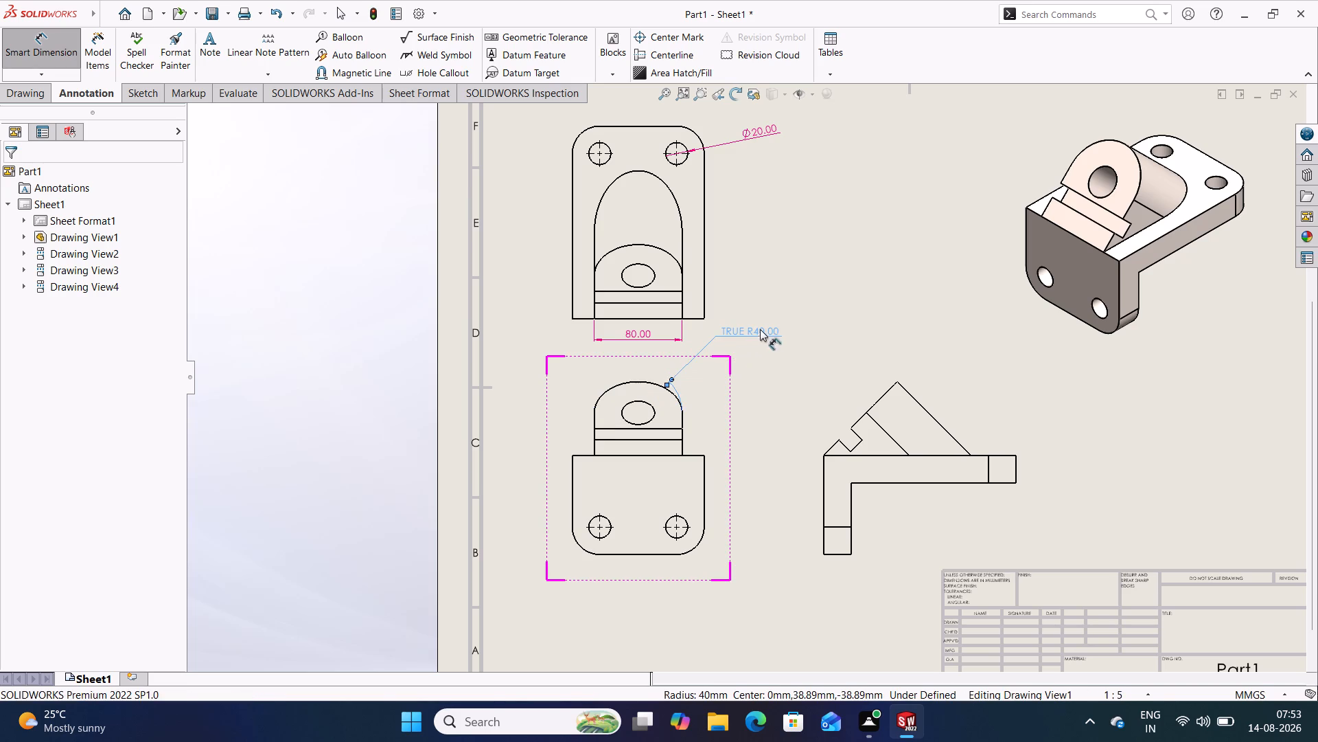
{"action": "left_click", "coordinate": [815, 352]}
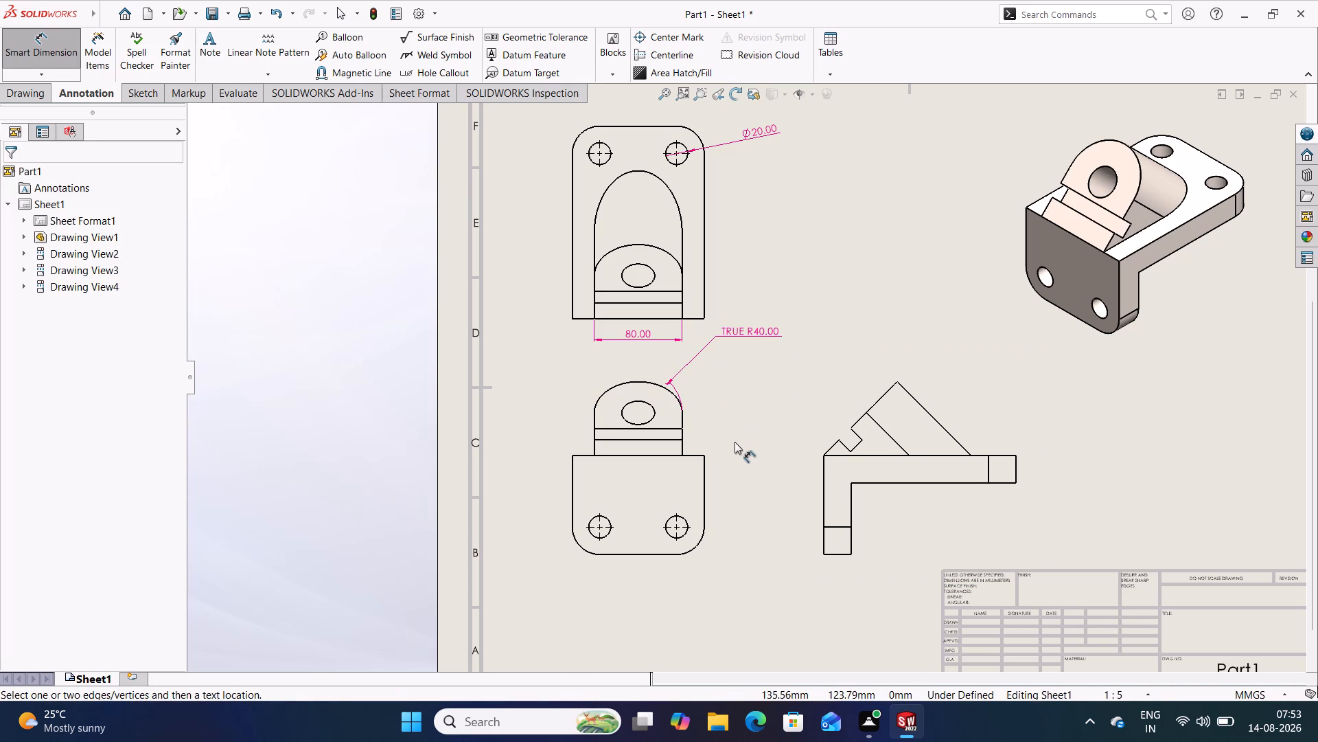
{"action": "left_click", "coordinate": [656, 416]}
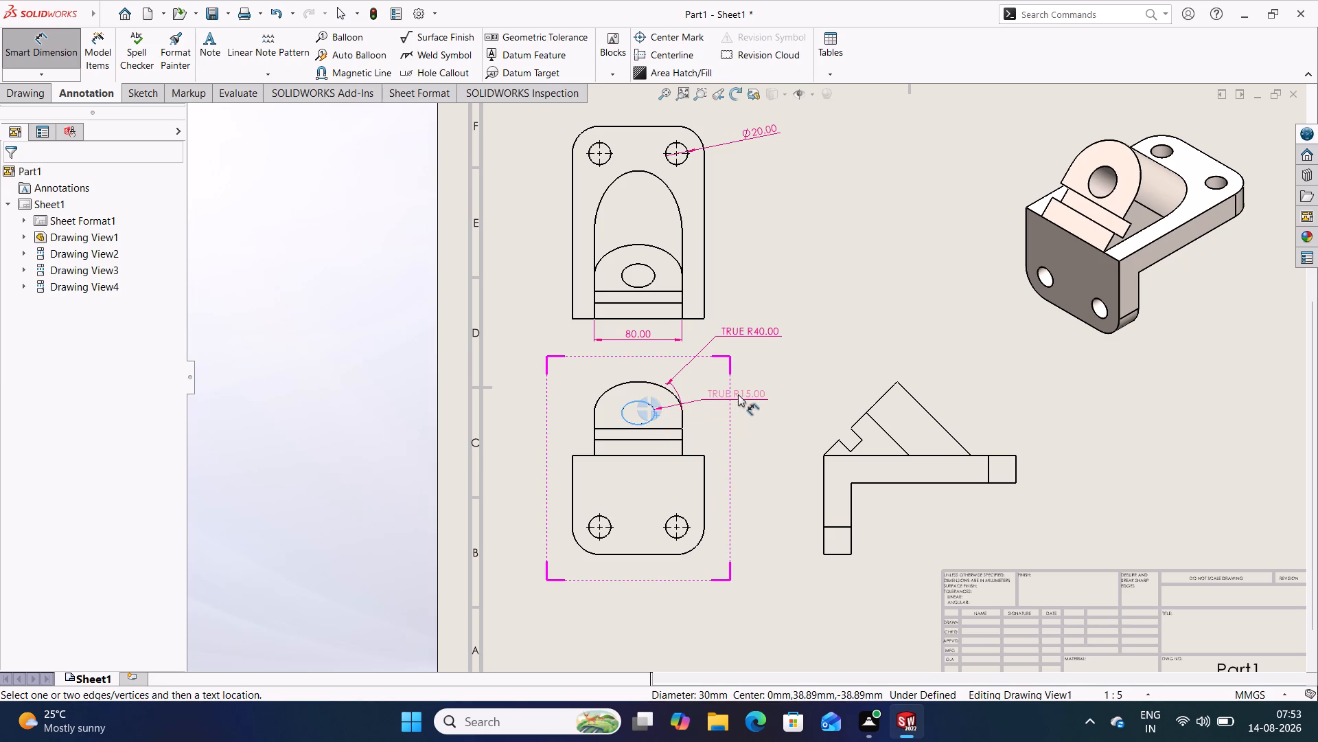
{"action": "left_click", "coordinate": [738, 394]}
{"action": "left_click", "coordinate": [753, 442]}
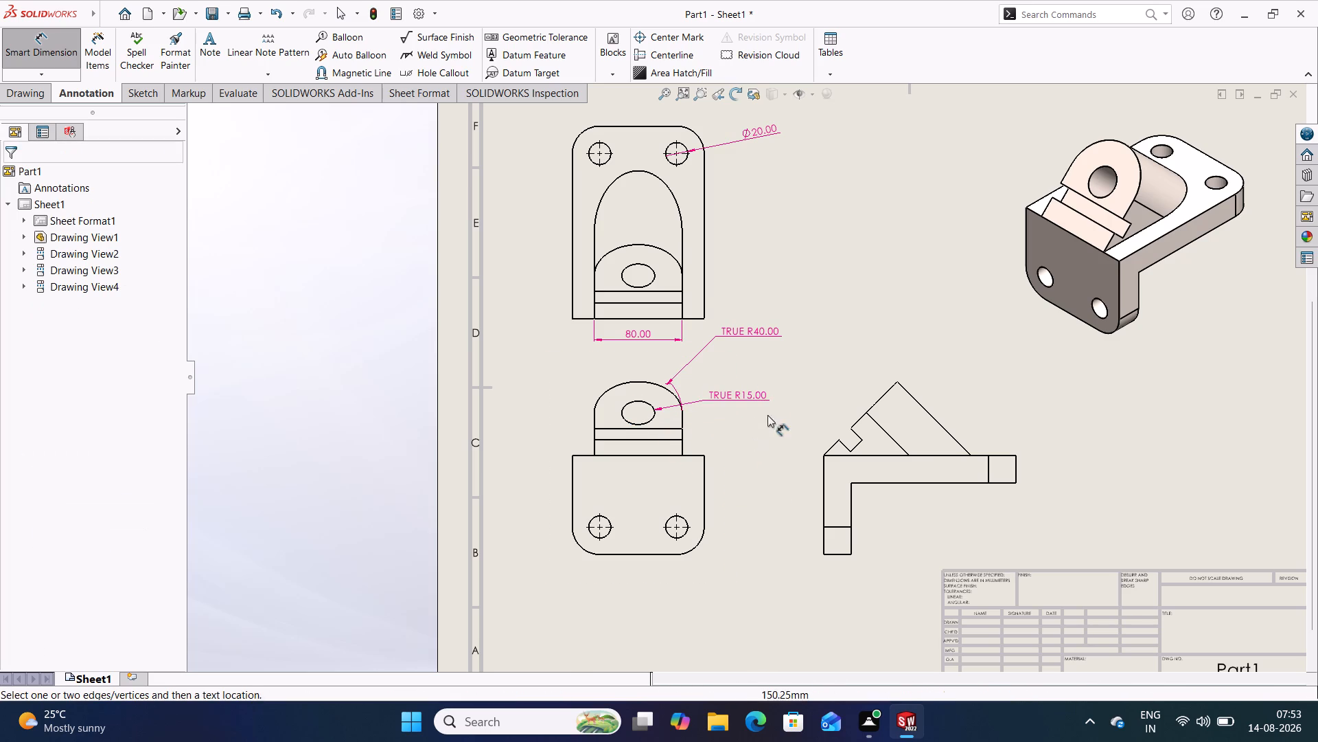
Dimension the width of the notch floor on the angled lug in the right view, placing the text over the lug.
{"action": "scroll", "coordinate": [697, 295], "scroll_direction": "down", "scroll_amount": 3}
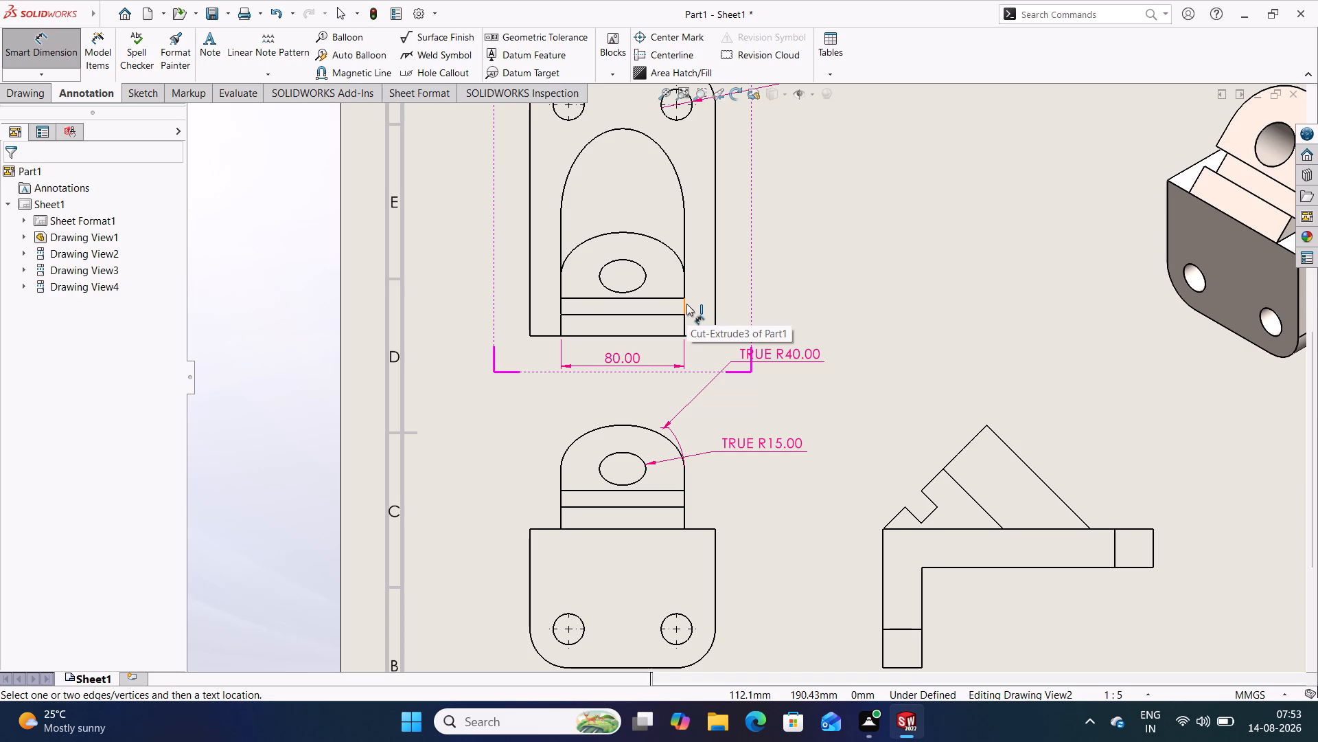
{"action": "left_click", "coordinate": [931, 514]}
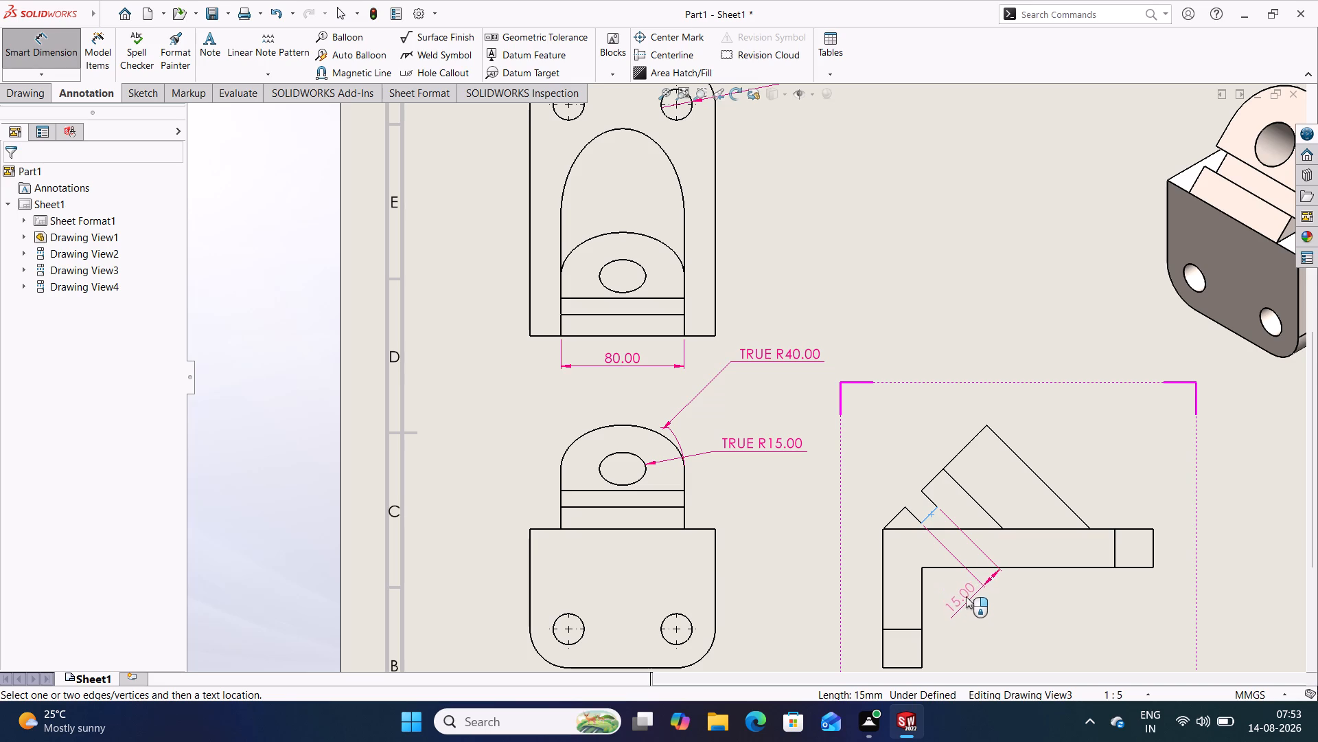
{"action": "left_click", "coordinate": [993, 481]}
{"action": "left_click", "coordinate": [784, 515]}
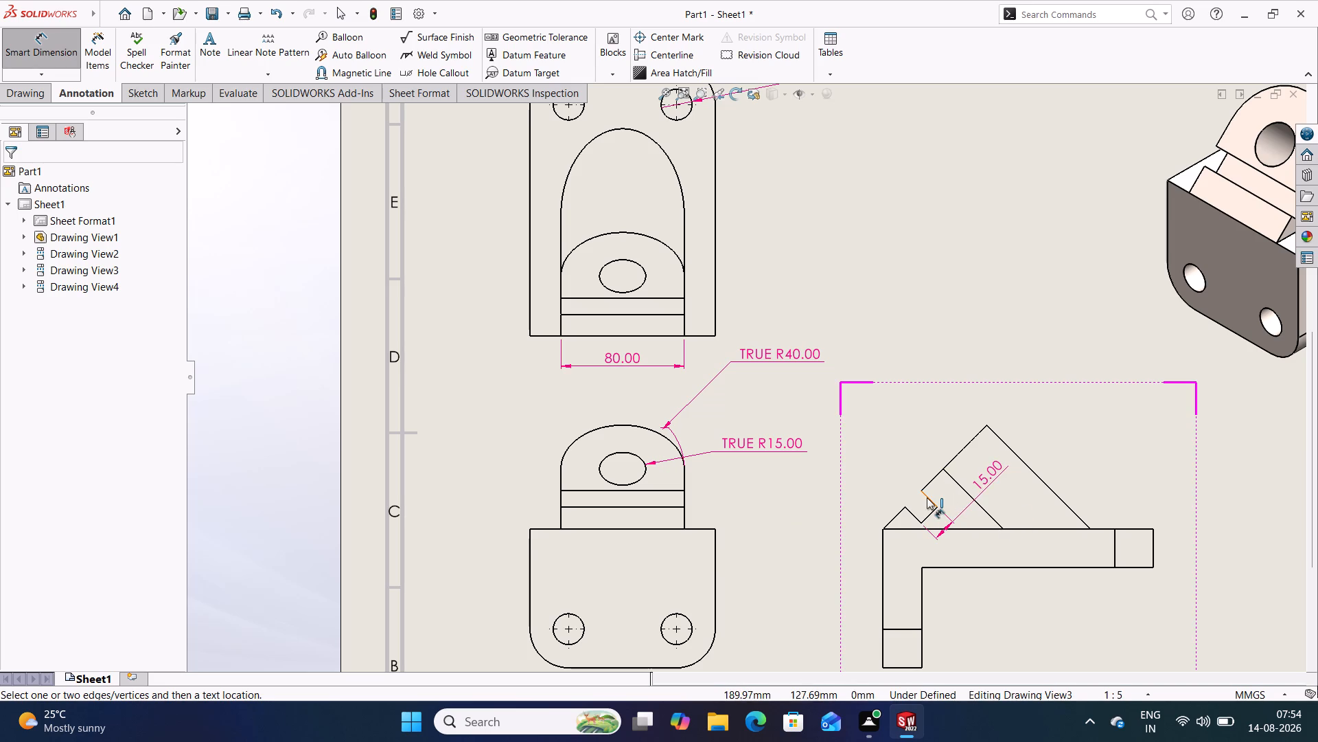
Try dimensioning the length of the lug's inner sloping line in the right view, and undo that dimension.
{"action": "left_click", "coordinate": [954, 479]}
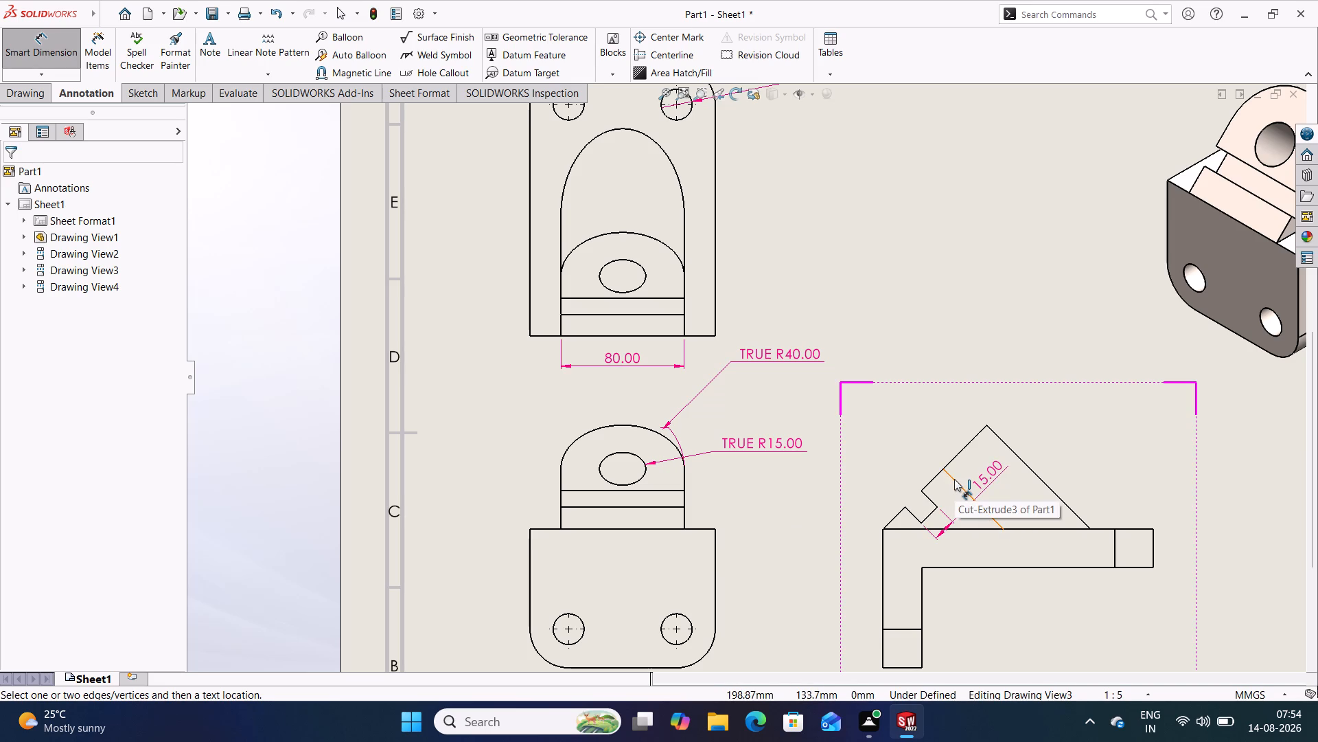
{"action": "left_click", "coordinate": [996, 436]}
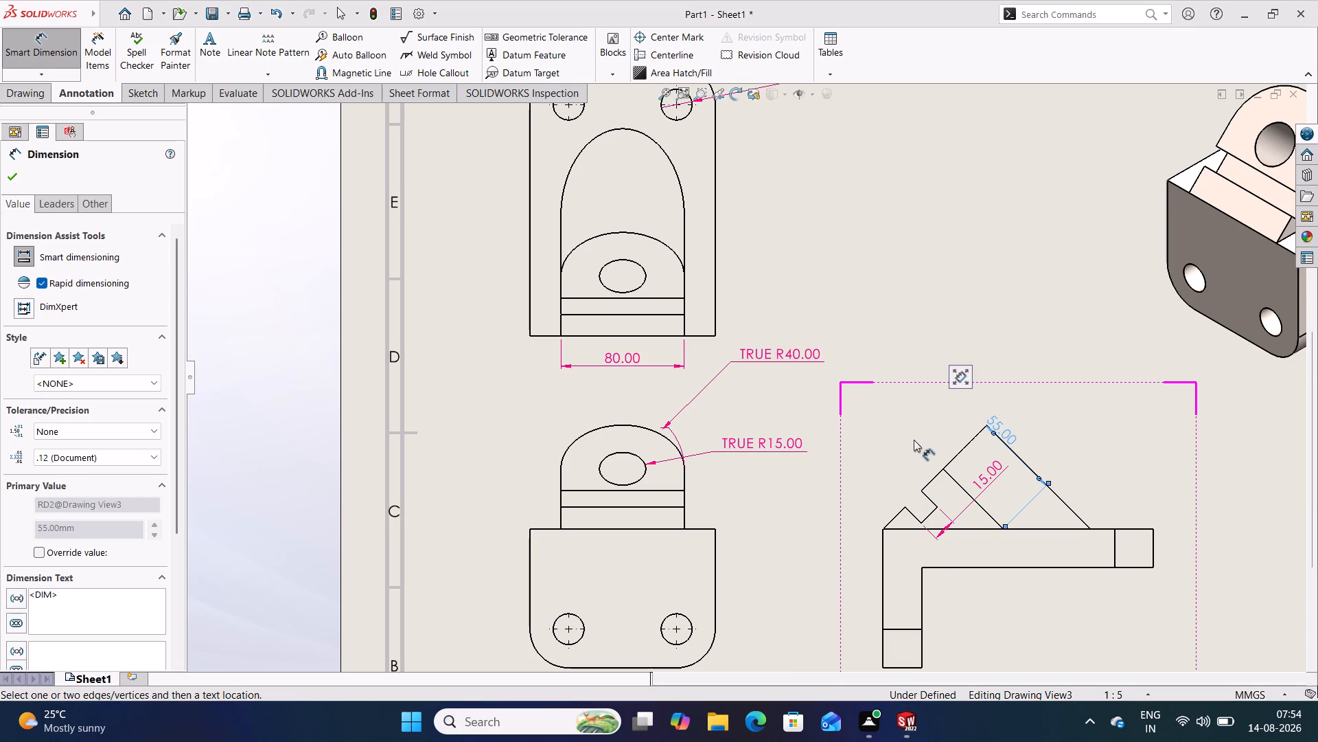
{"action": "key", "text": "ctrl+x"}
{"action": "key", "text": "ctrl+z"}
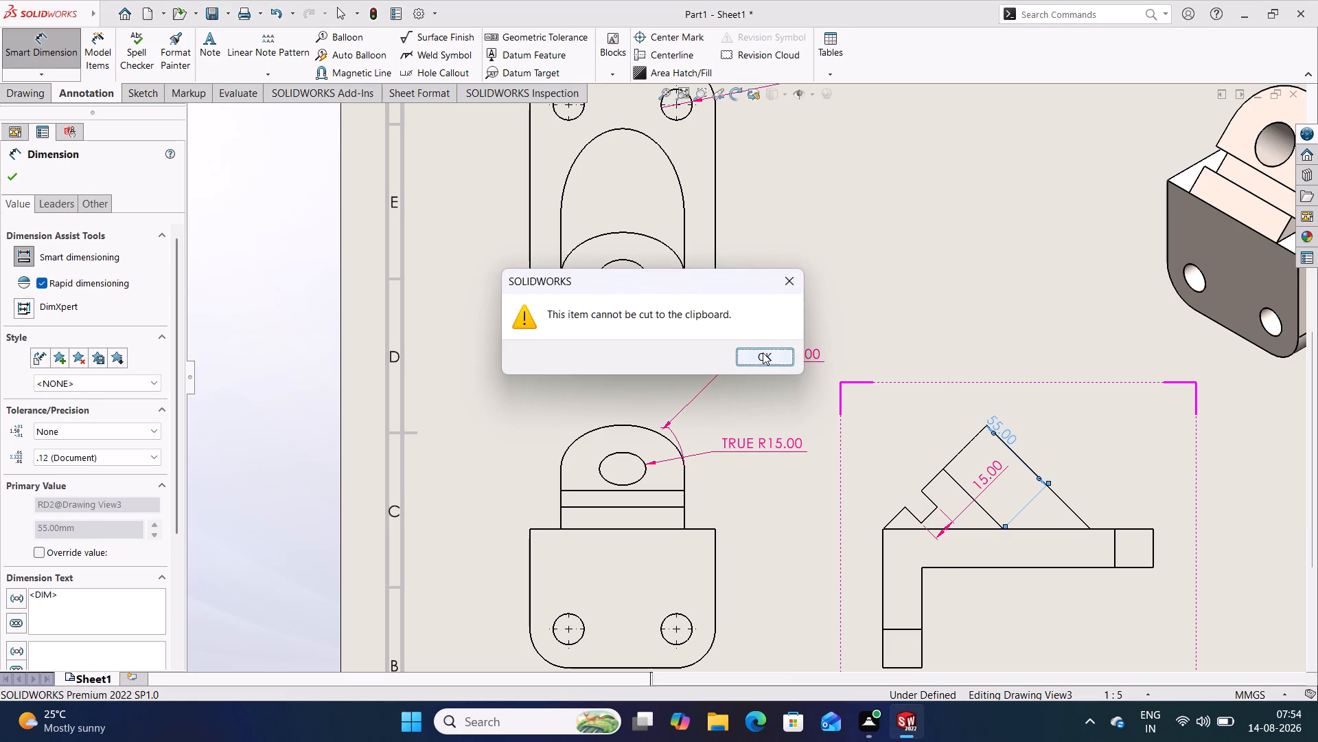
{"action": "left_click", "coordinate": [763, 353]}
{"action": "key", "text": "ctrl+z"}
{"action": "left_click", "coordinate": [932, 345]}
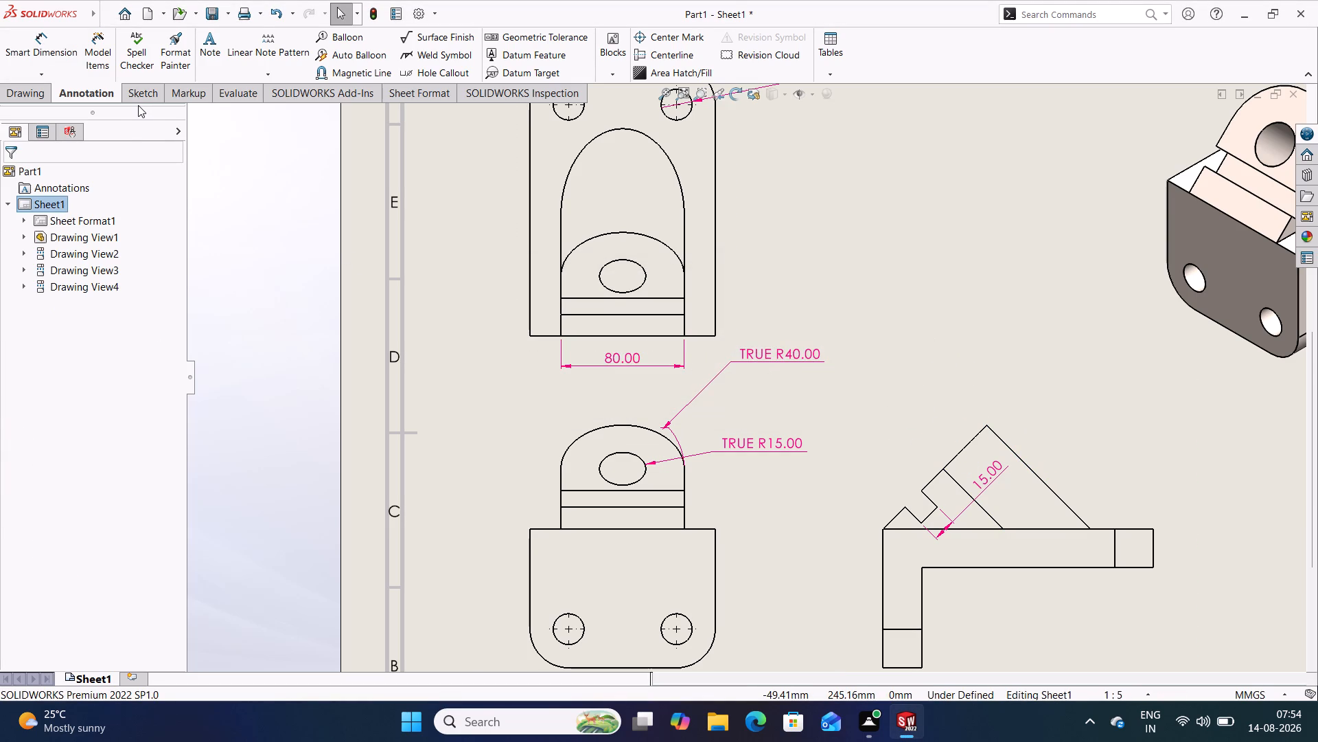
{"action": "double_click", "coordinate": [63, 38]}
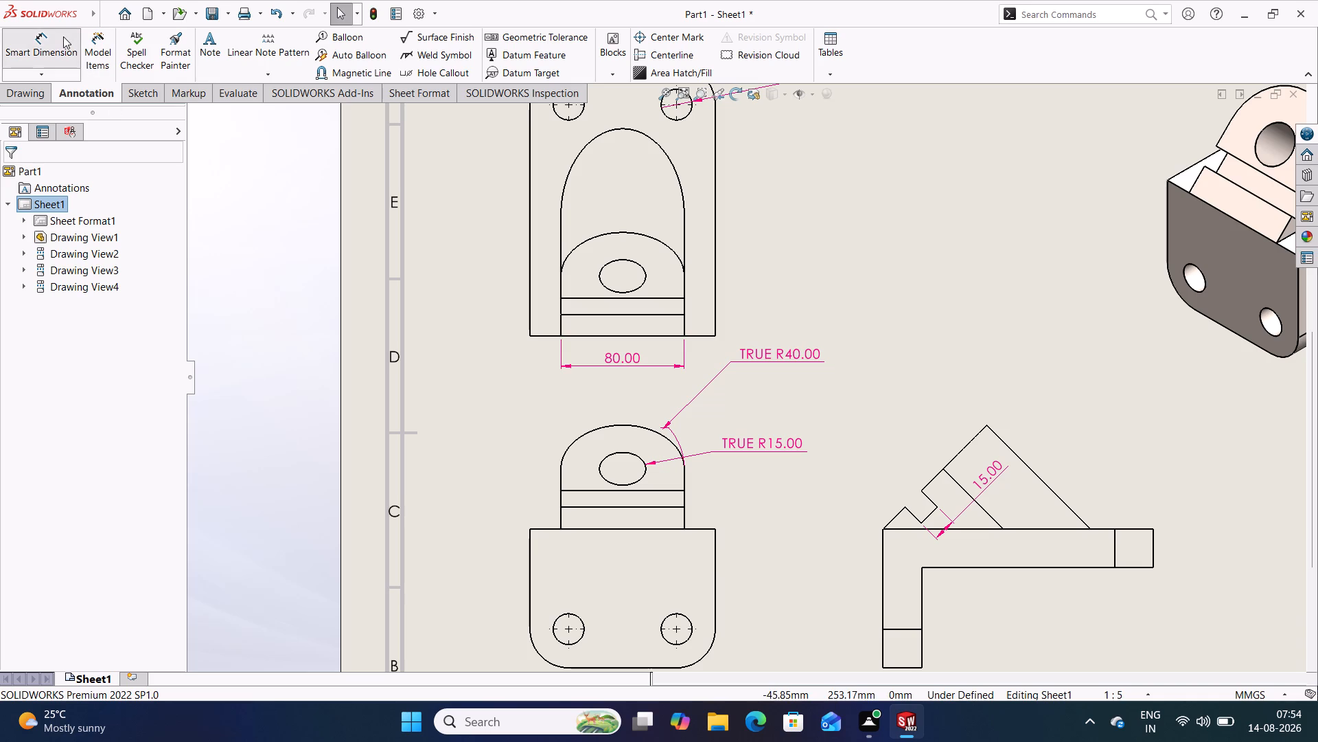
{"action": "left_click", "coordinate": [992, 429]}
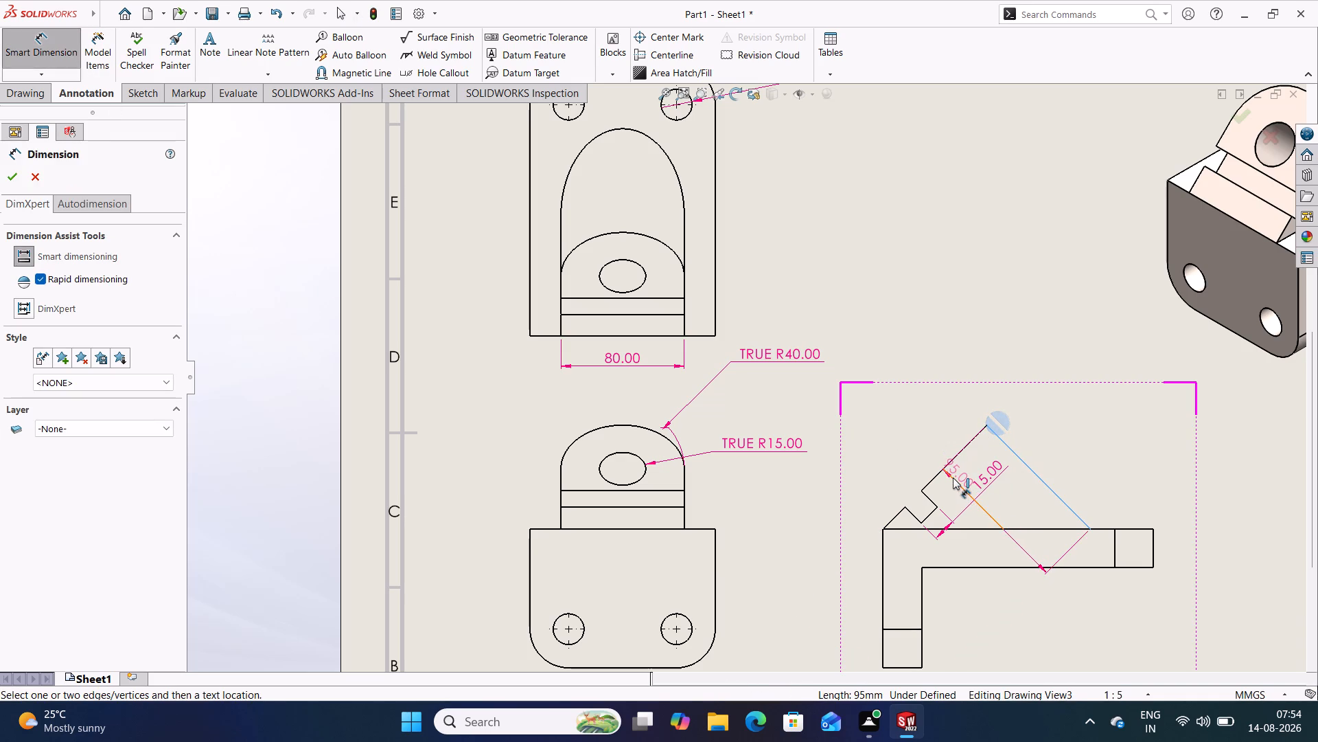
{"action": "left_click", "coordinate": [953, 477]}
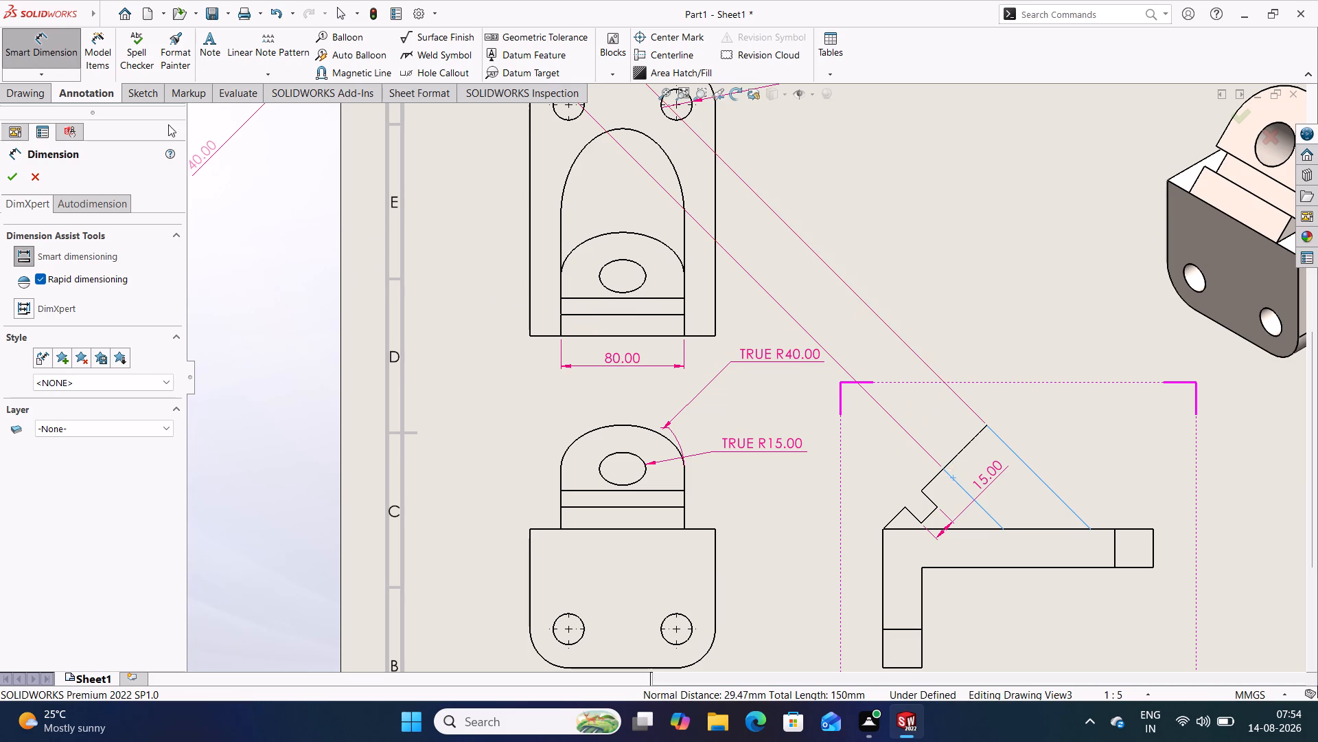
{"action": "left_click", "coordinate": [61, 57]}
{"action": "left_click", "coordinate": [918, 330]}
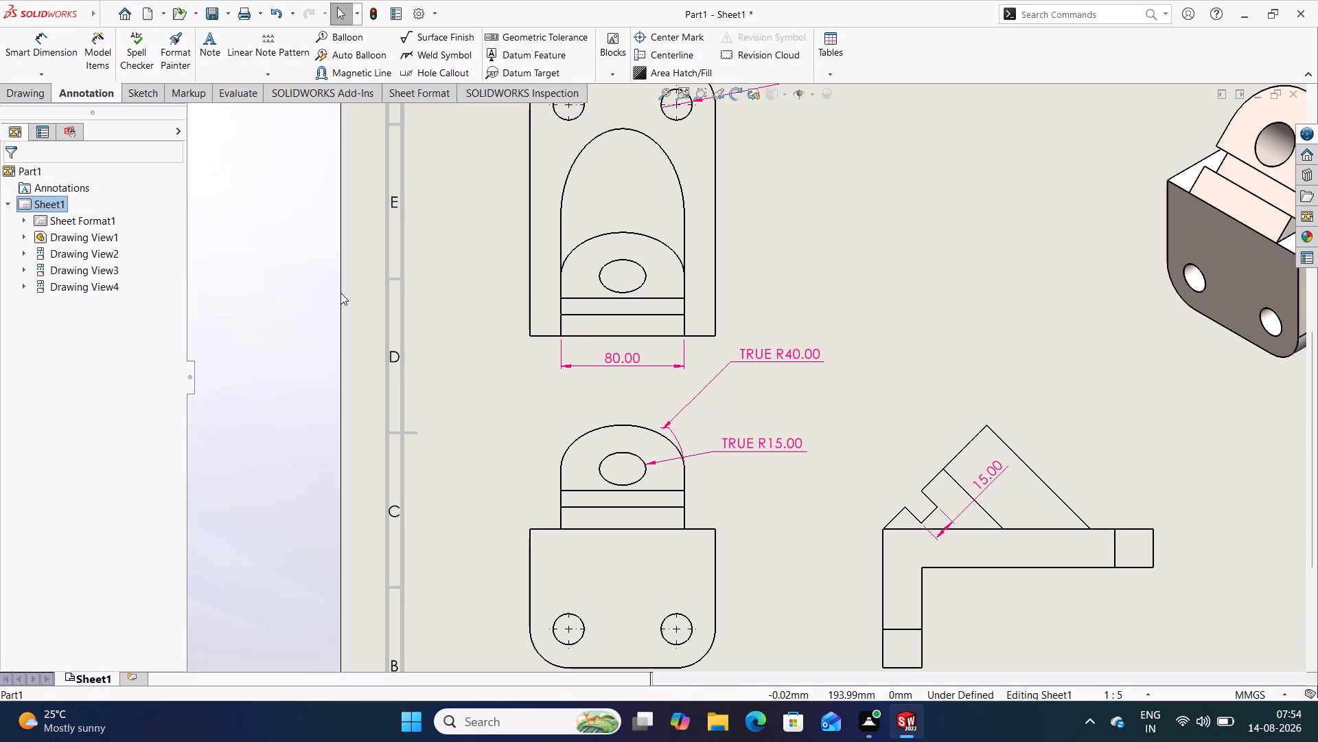
Dimension the depth of the notch along its upper wall in the right view, placing the text above and left of the lug.
{"action": "left_click", "coordinate": [71, 65]}
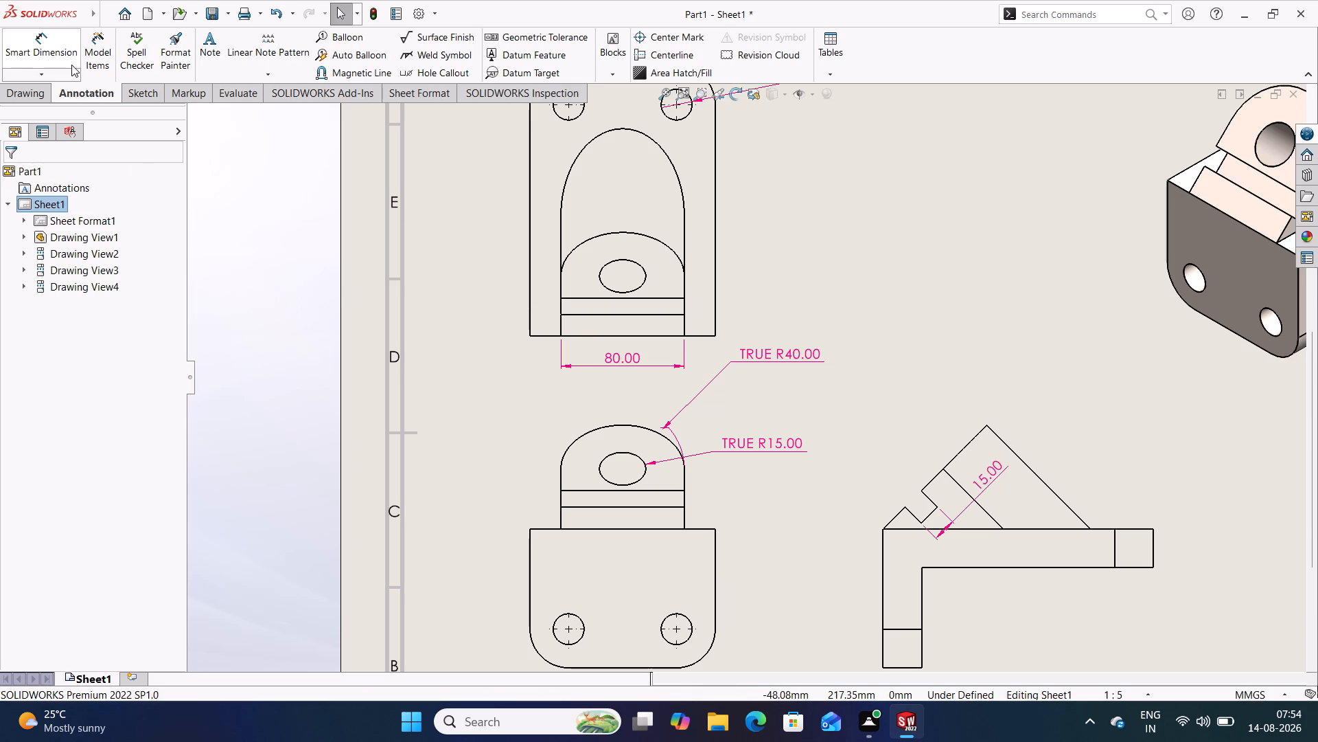
{"action": "double_click", "coordinate": [71, 52]}
{"action": "double_click", "coordinate": [67, 45]}
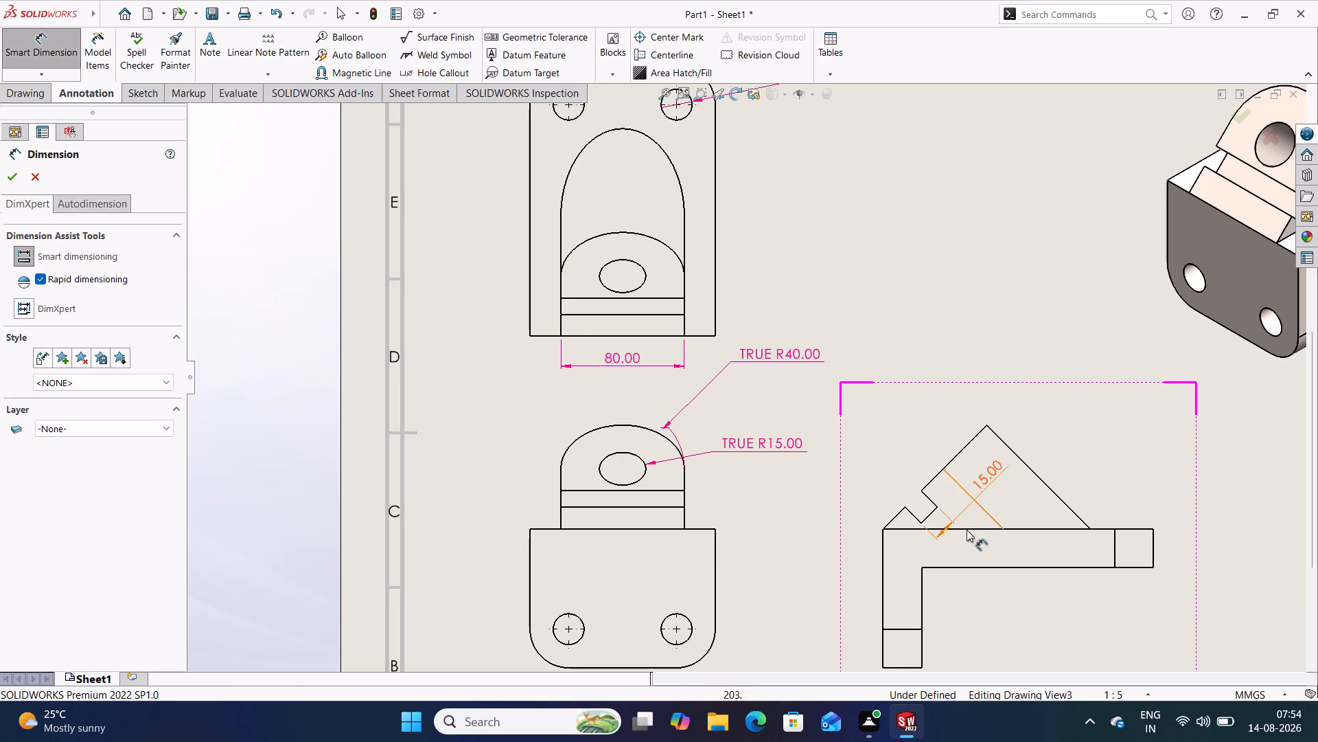
{"action": "left_click", "coordinate": [933, 499]}
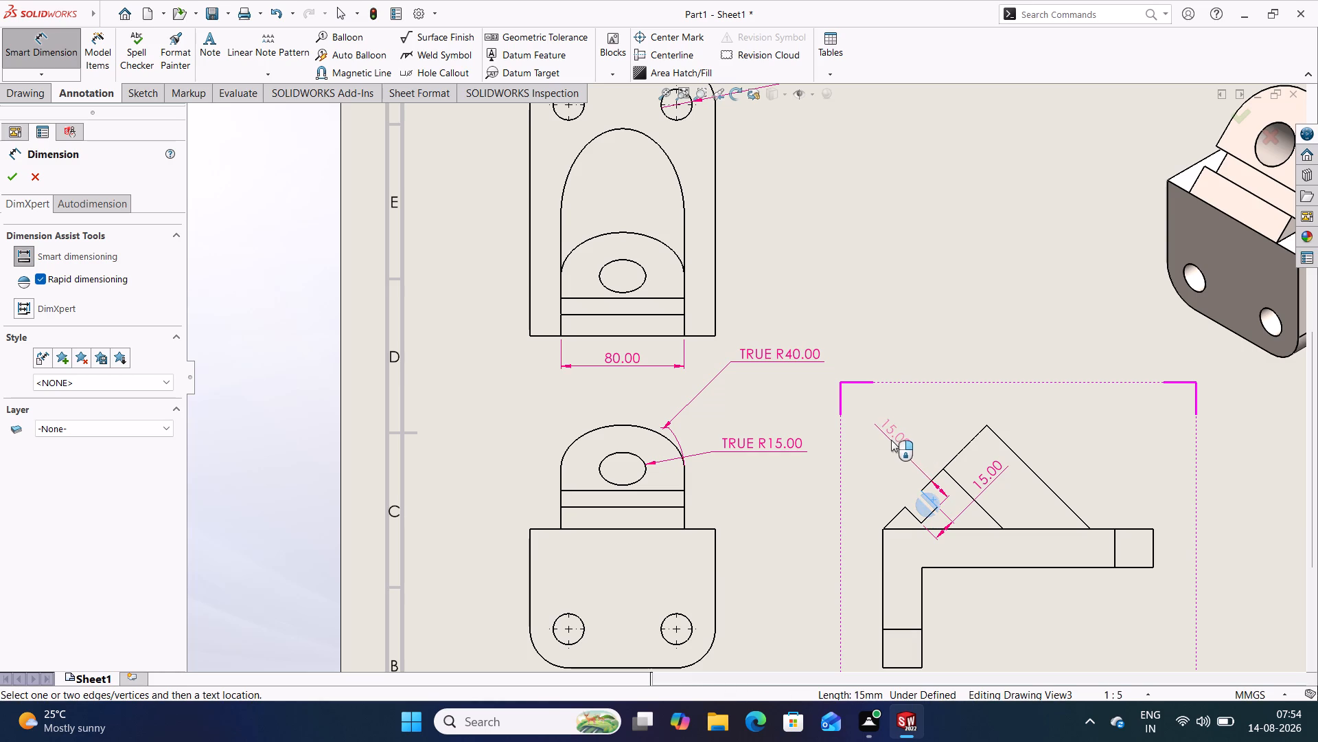
{"action": "left_click", "coordinate": [892, 440]}
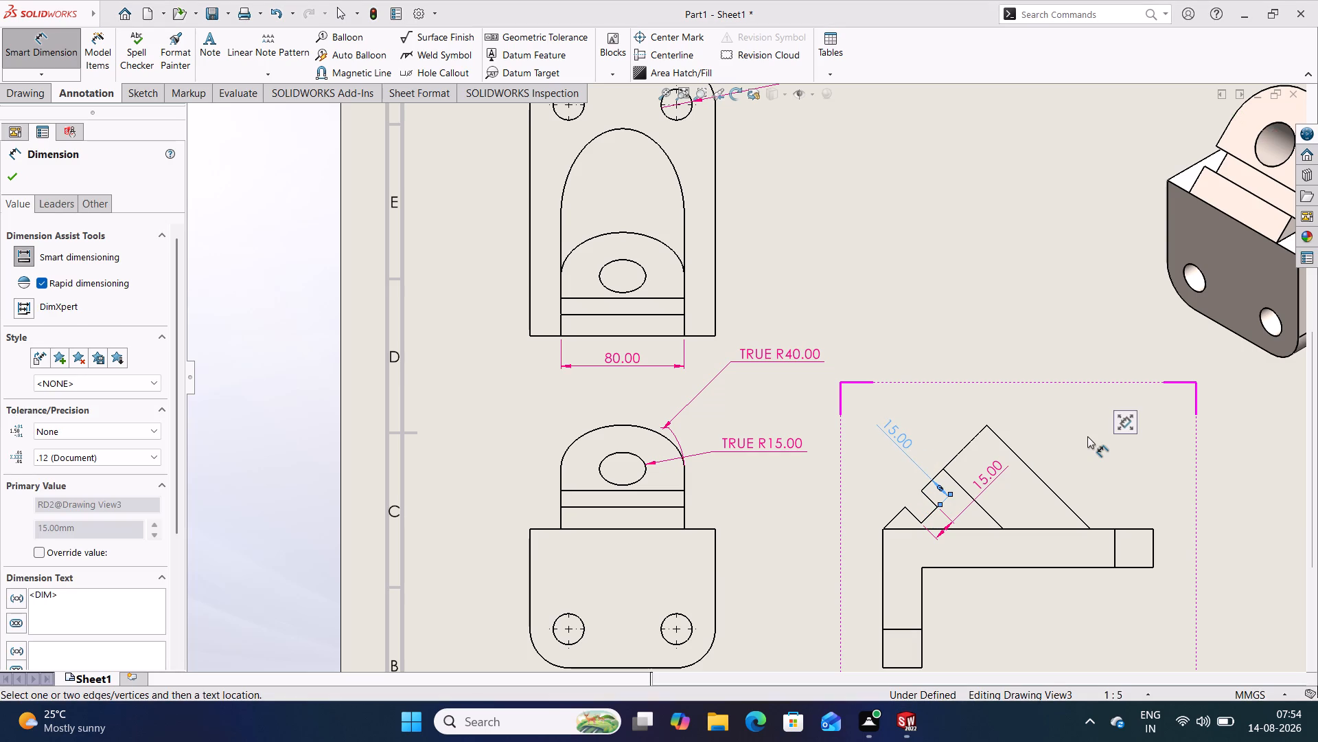
{"action": "left_click", "coordinate": [1087, 436]}
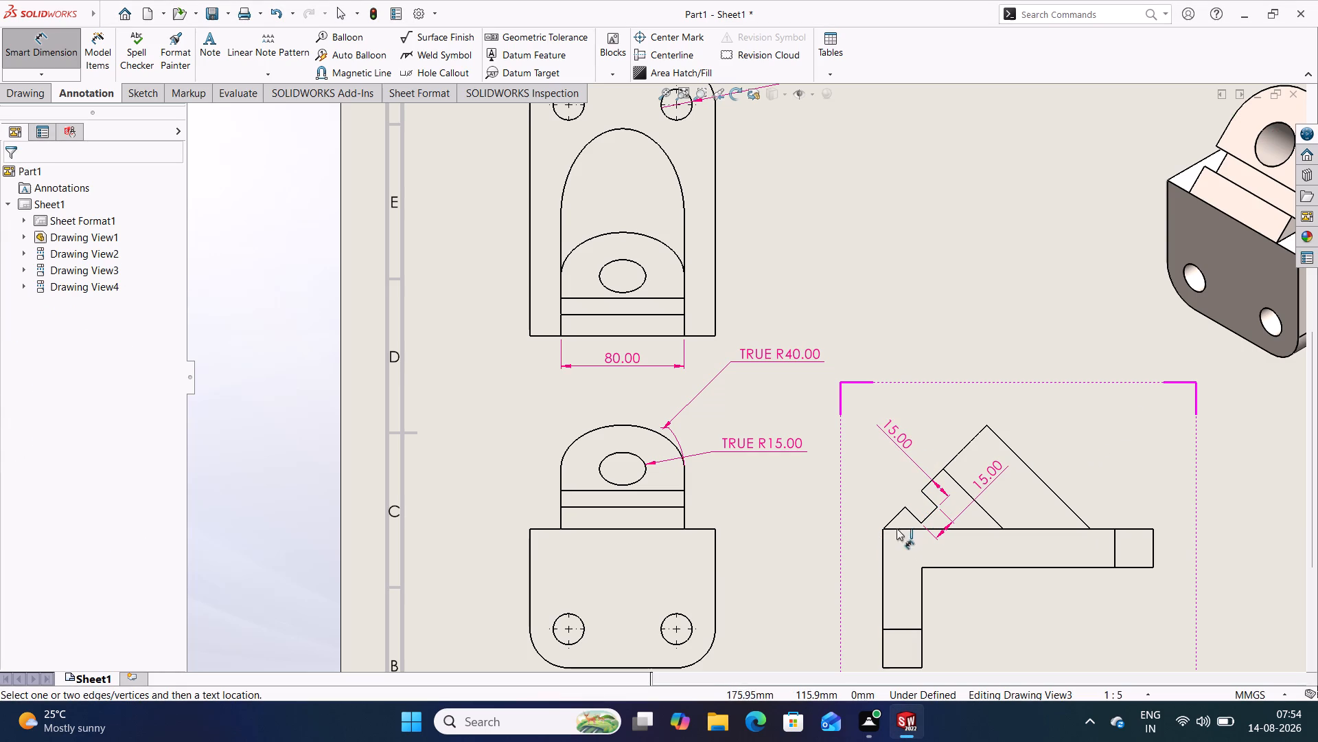
Dimension the short sloping edge between the bracket corner and the notch, placing the text left of the right view, and finish dimensioning.
{"action": "left_click", "coordinate": [896, 517]}
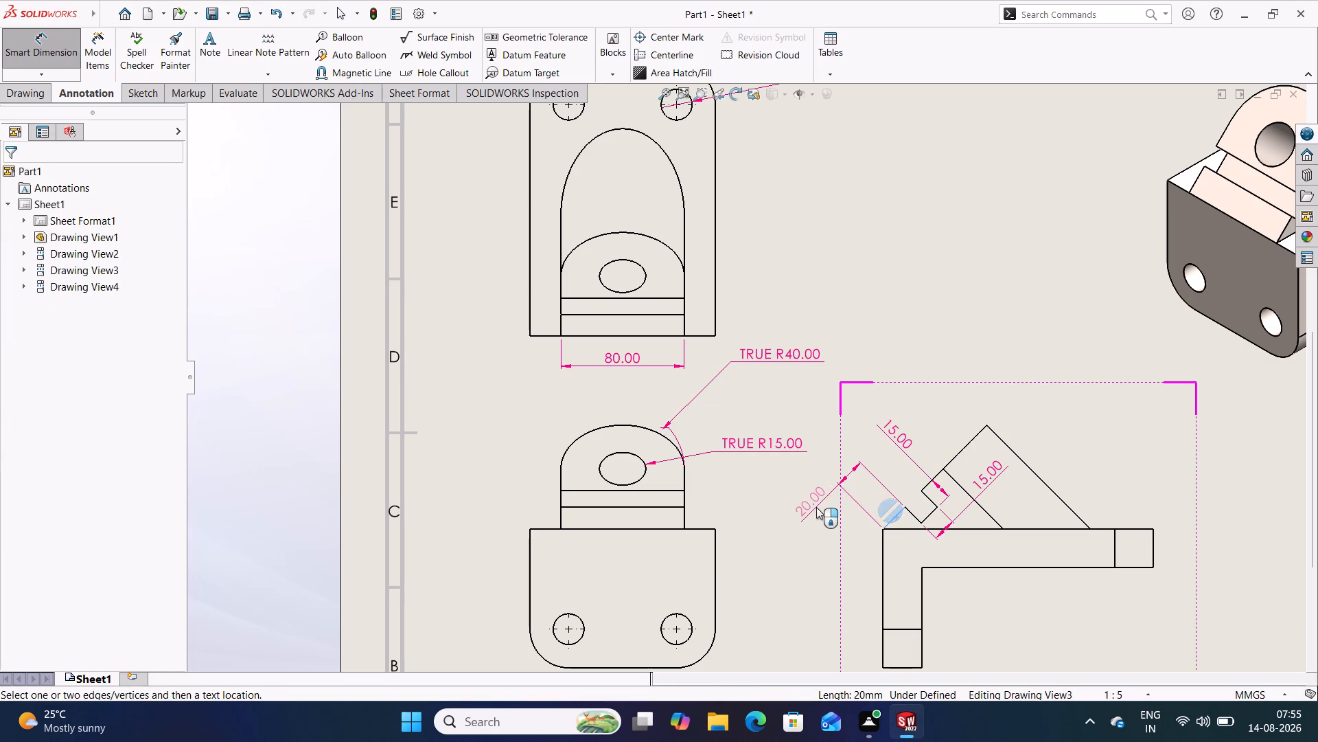
{"action": "left_click", "coordinate": [816, 507]}
{"action": "left_click", "coordinate": [772, 571]}
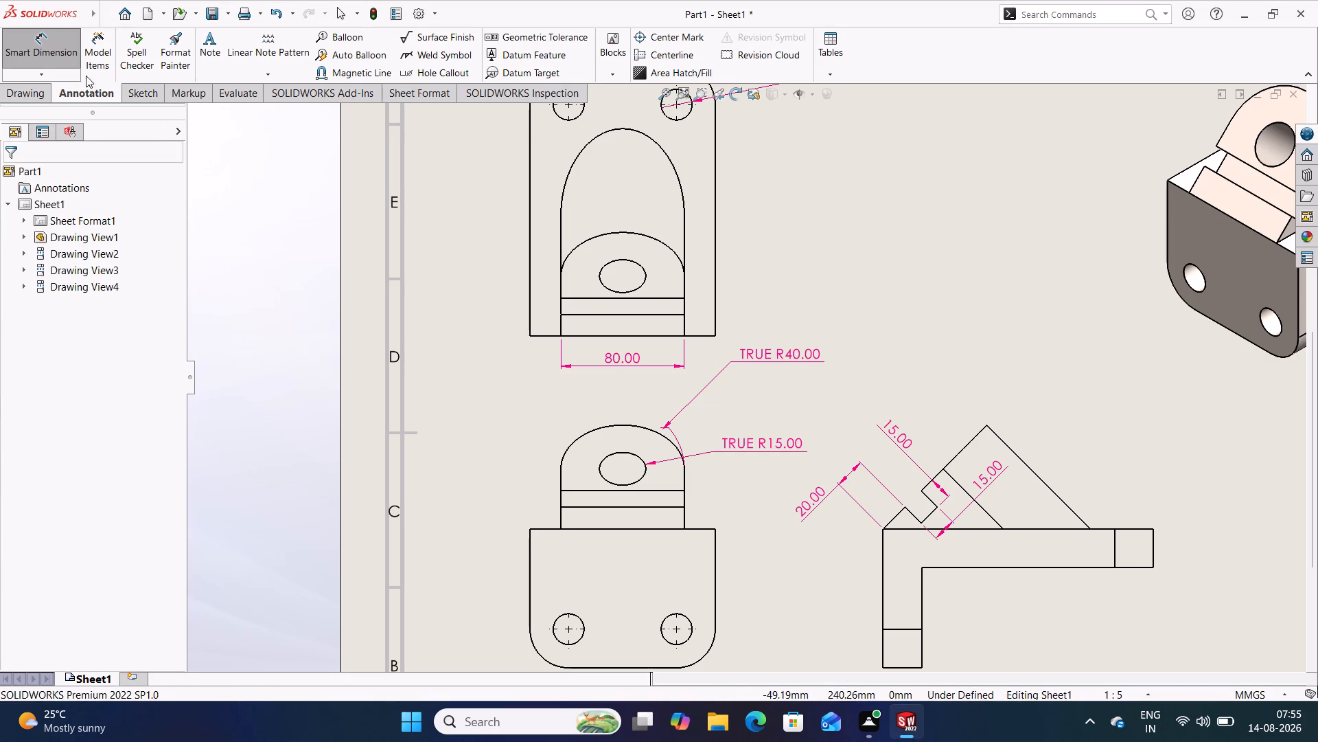
{"action": "left_click", "coordinate": [49, 36]}
Set the right view's display style to Hidden Lines Visible instead of the parent style and accept its properties.
{"action": "double_click", "coordinate": [1174, 450]}
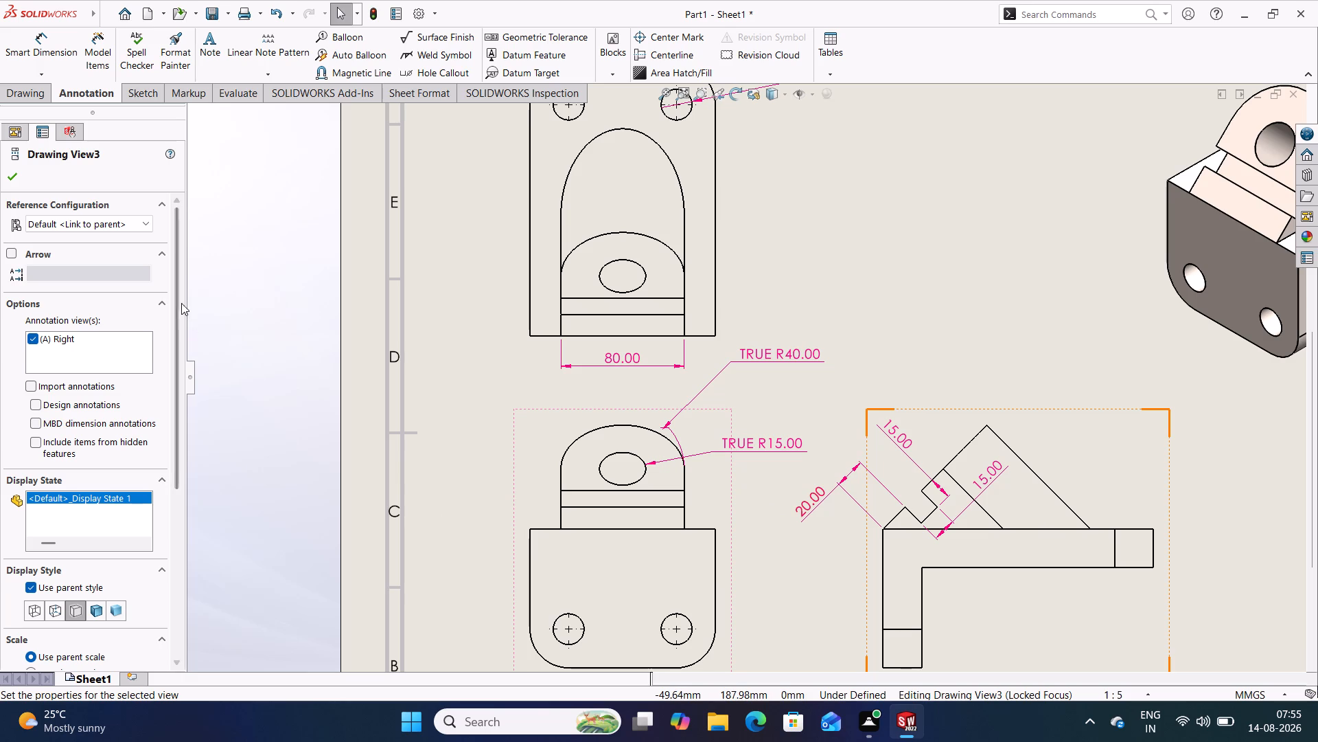
{"action": "left_click_drag", "start_coordinate": [179, 300], "coordinate": [181, 393]}
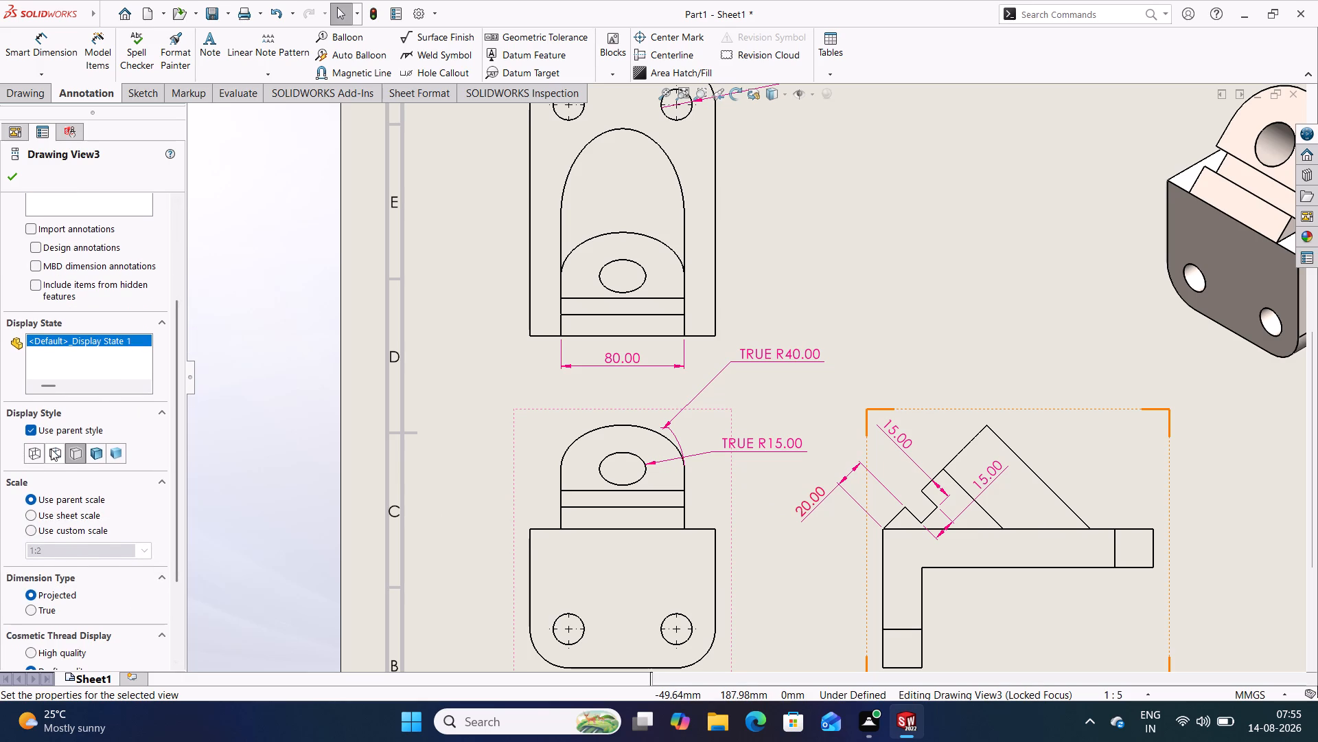
{"action": "left_click", "coordinate": [51, 449]}
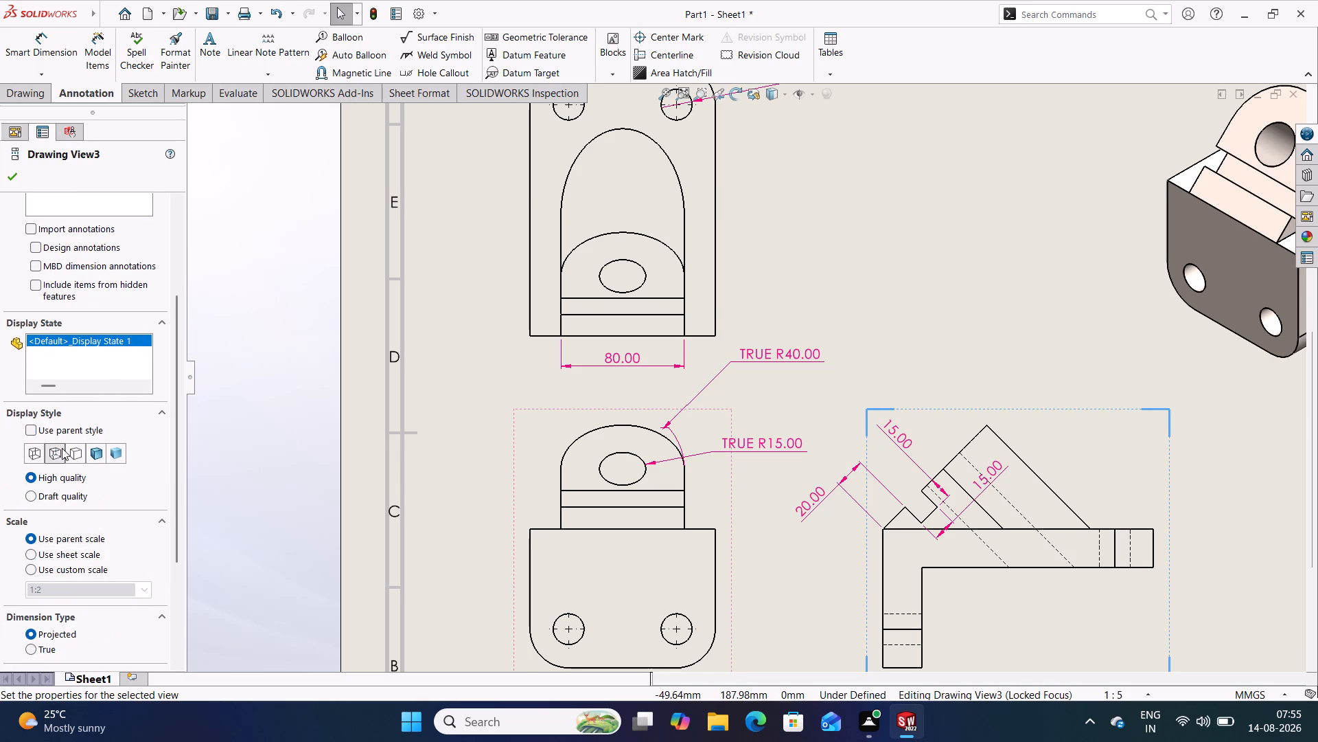
{"action": "left_click", "coordinate": [32, 452]}
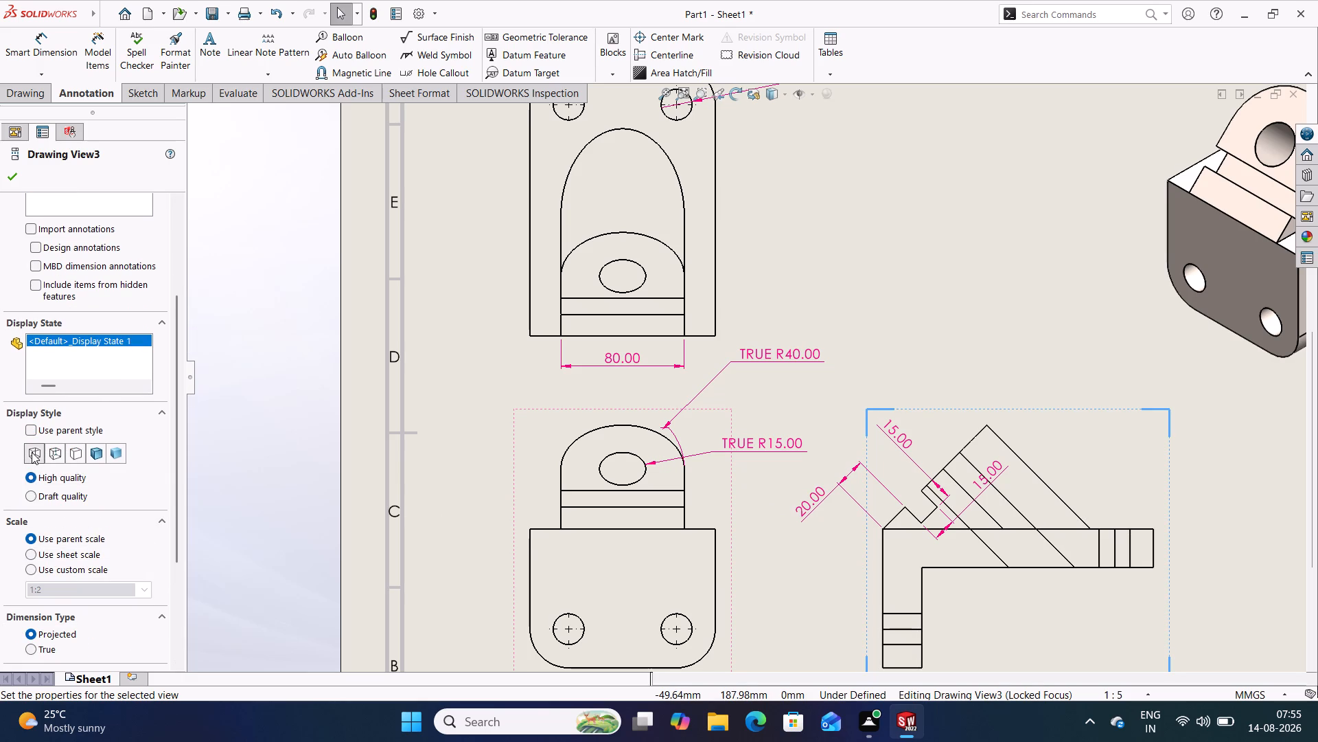
{"action": "left_click", "coordinate": [54, 453]}
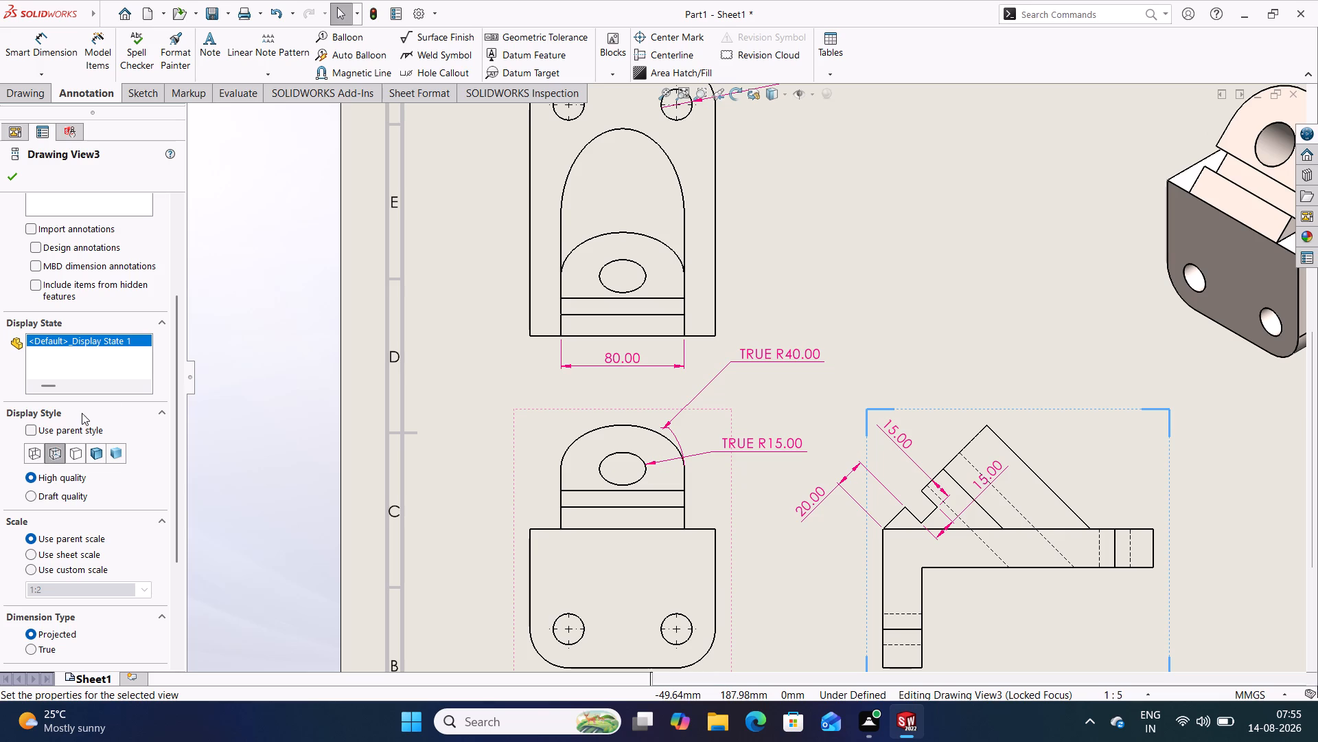
{"action": "left_click", "coordinate": [14, 175]}
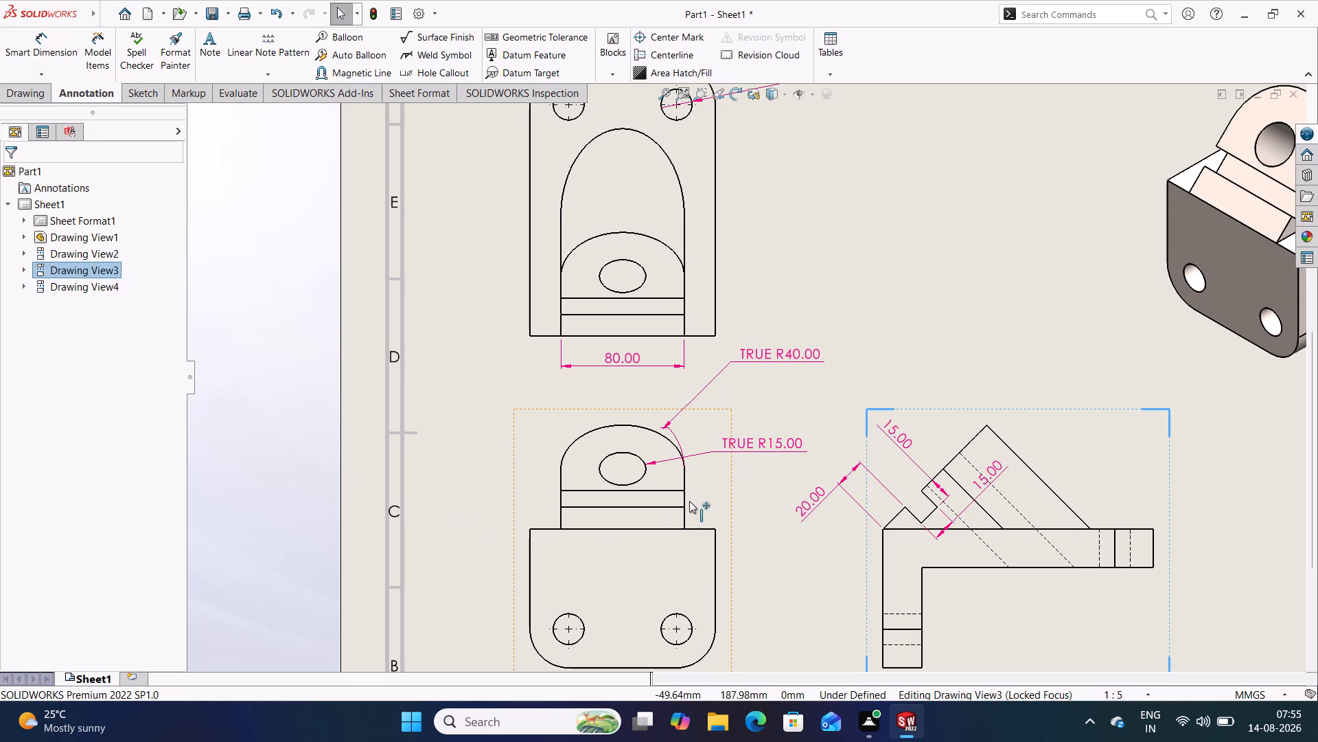
Set the front view's display style to Hidden Lines Visible at high quality and accept its properties.
{"action": "double_click", "coordinate": [734, 489]}
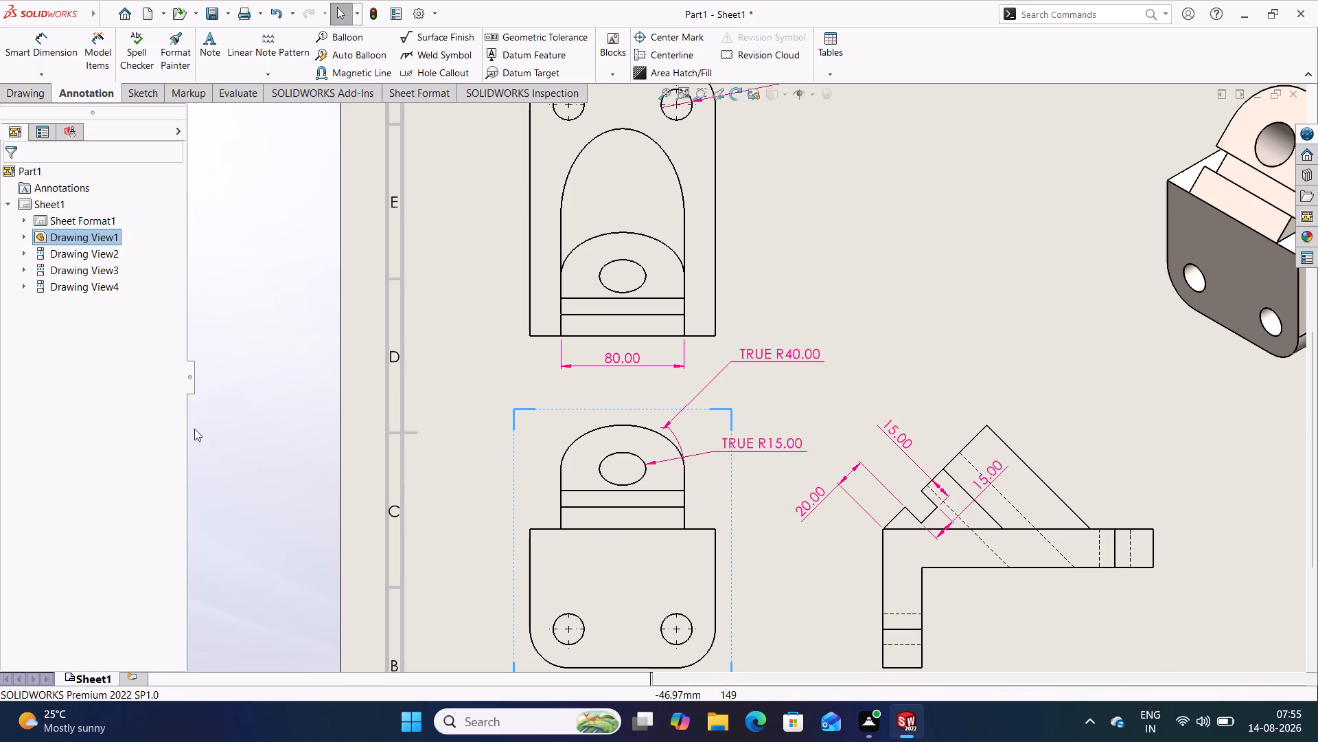
{"action": "double_click", "coordinate": [733, 518]}
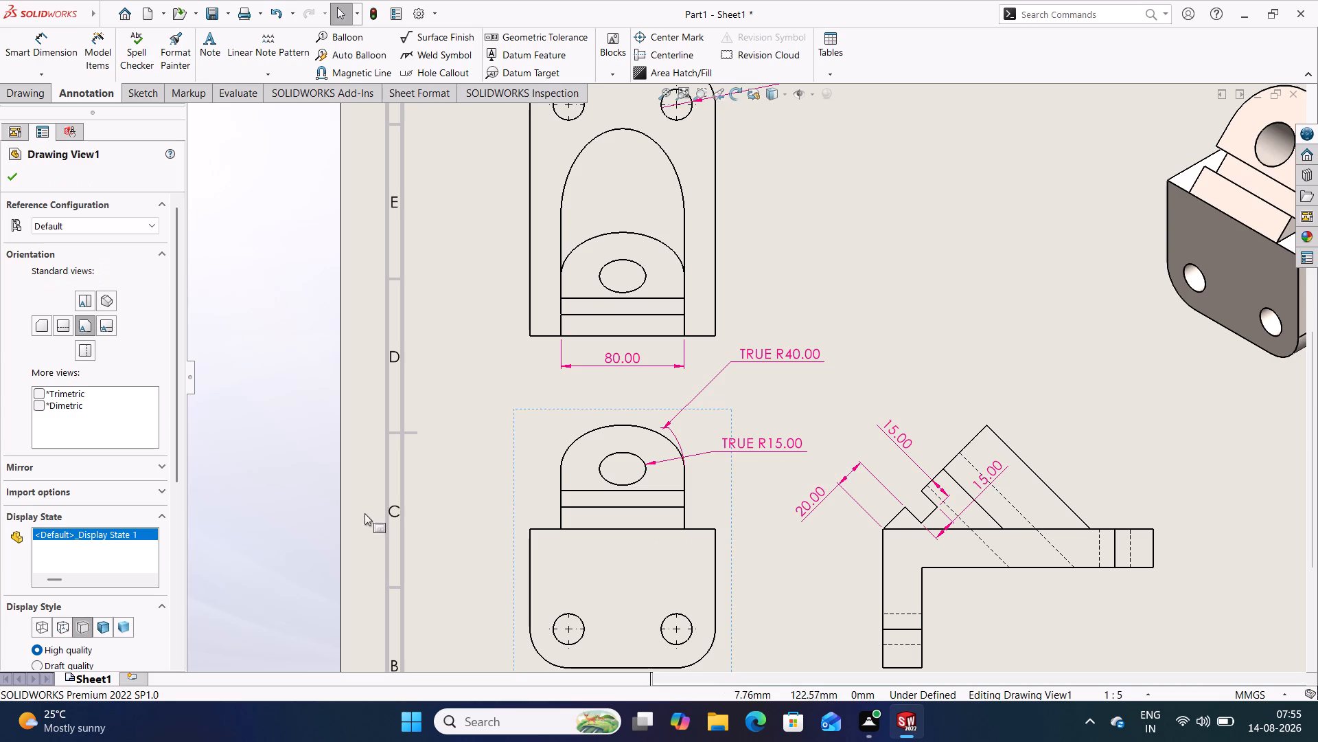
{"action": "scroll", "coordinate": [150, 504], "scroll_direction": "down", "scroll_amount": 1}
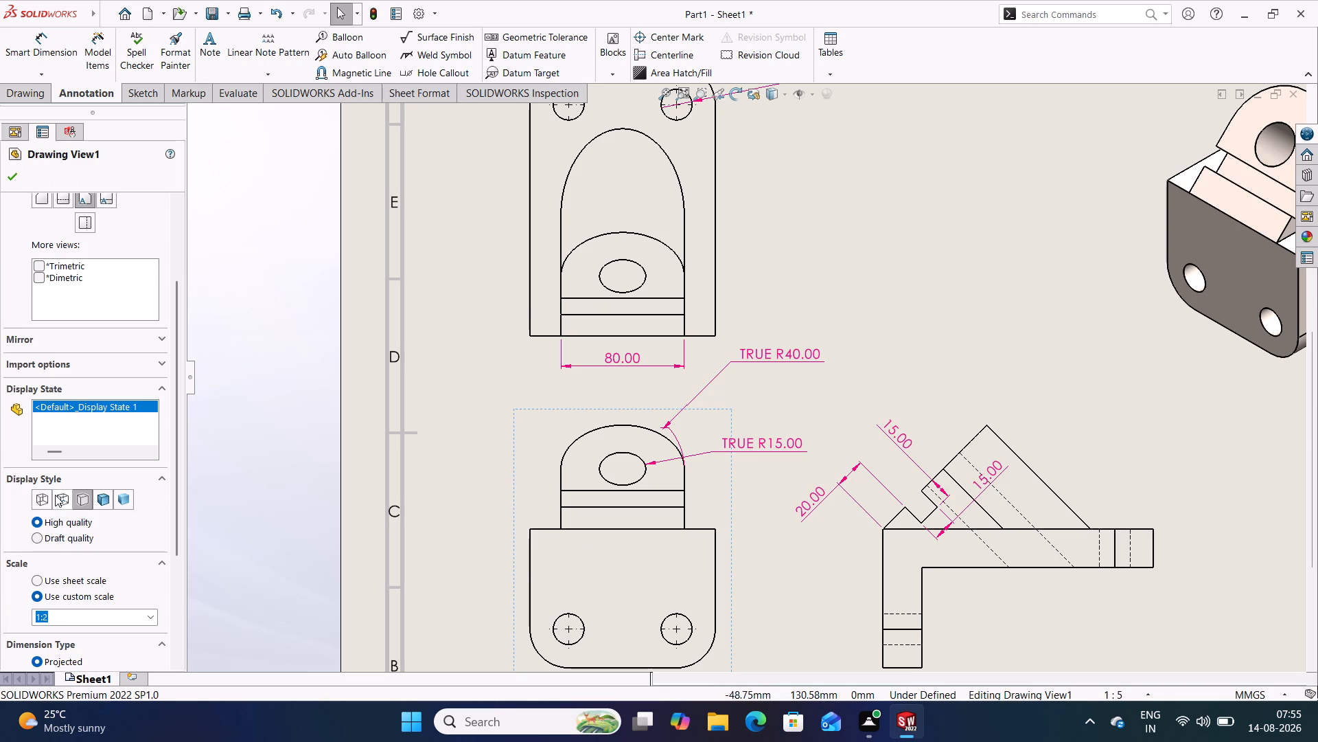
{"action": "left_click", "coordinate": [55, 495]}
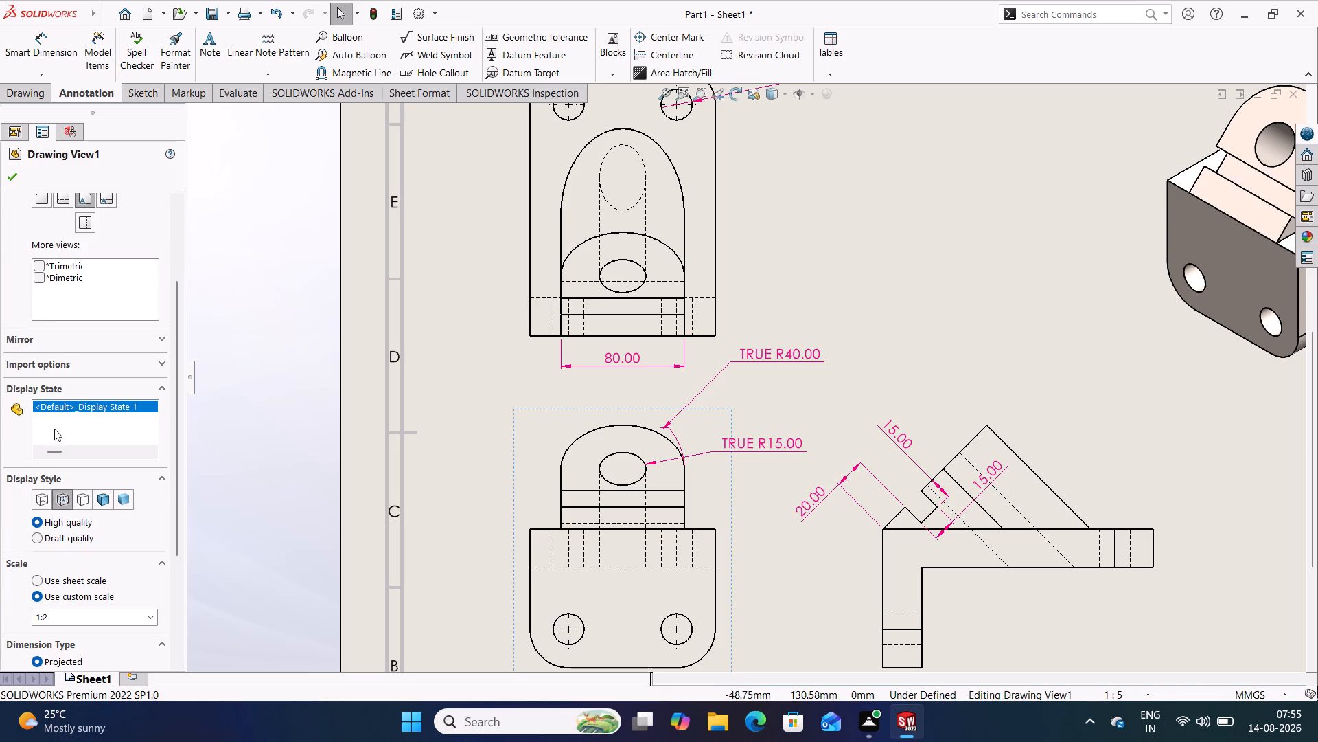
{"action": "left_click", "coordinate": [16, 179]}
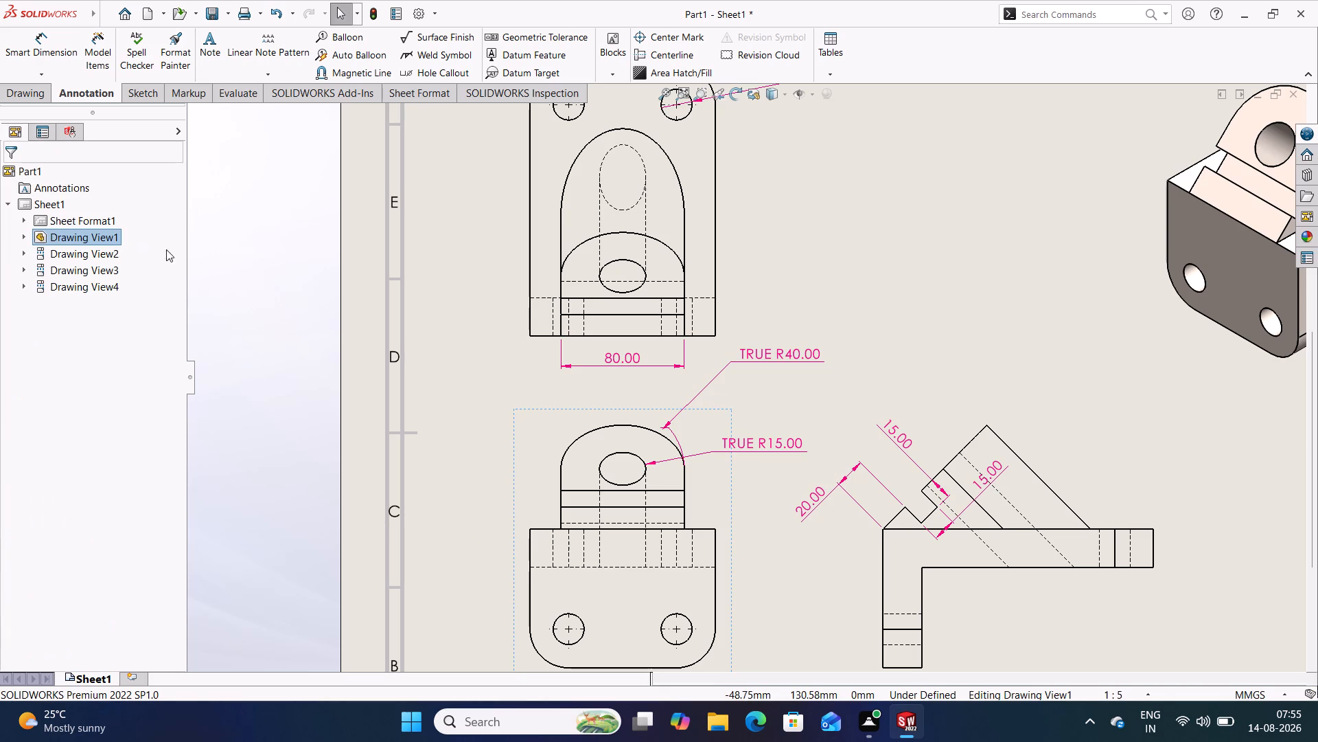
{"action": "left_click", "coordinate": [298, 361]}
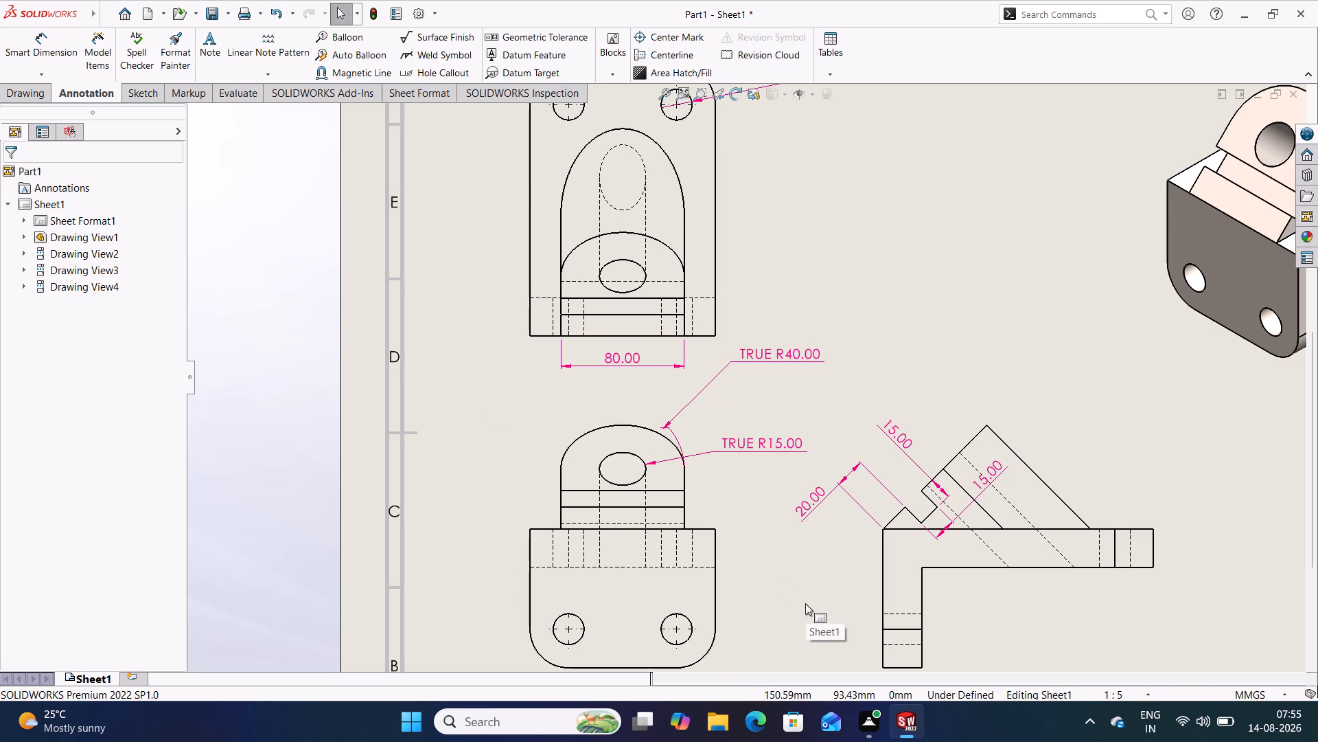
Dimension the thickness of the bracket's vertical leg along its bottom edge in the right view, placing the text below and right of the leg.
{"action": "scroll", "coordinate": [805, 603], "scroll_direction": "down", "scroll_amount": 1}
{"action": "scroll", "coordinate": [805, 603], "scroll_direction": "up", "scroll_amount": 1}
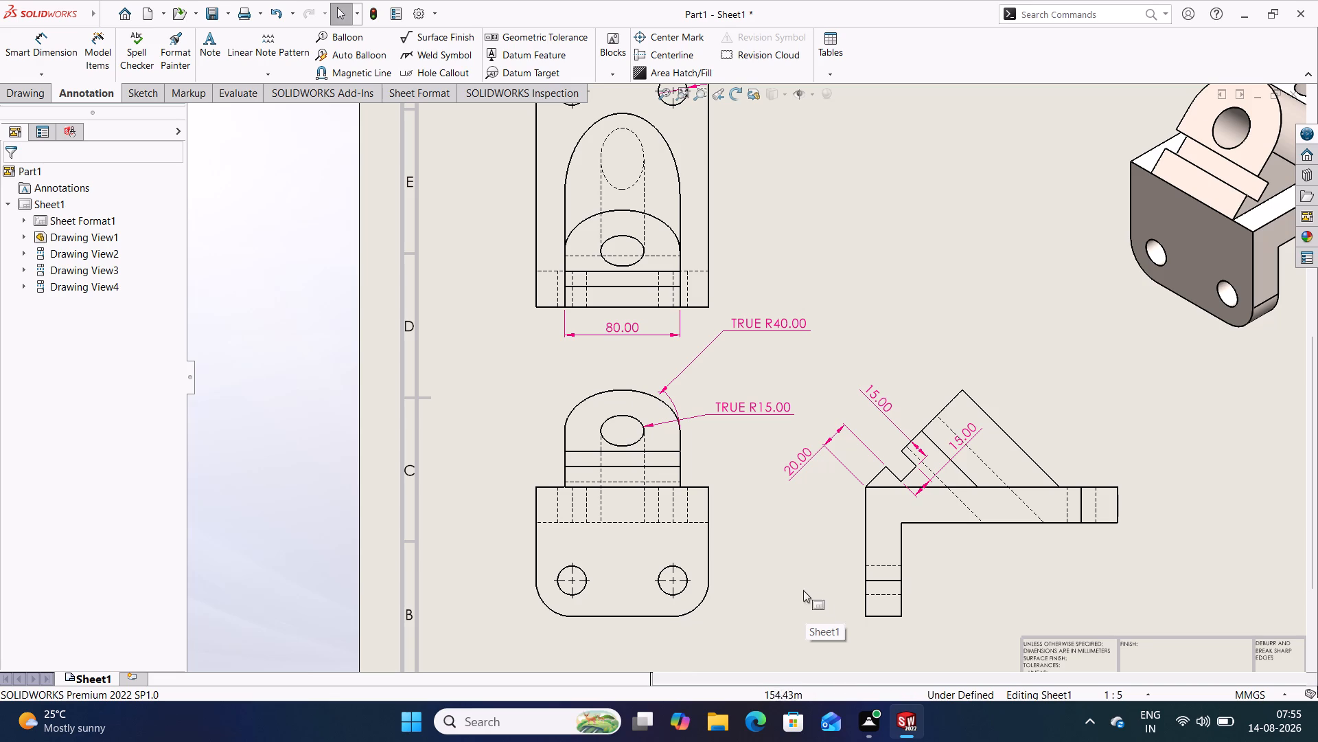
{"action": "double_click", "coordinate": [57, 52]}
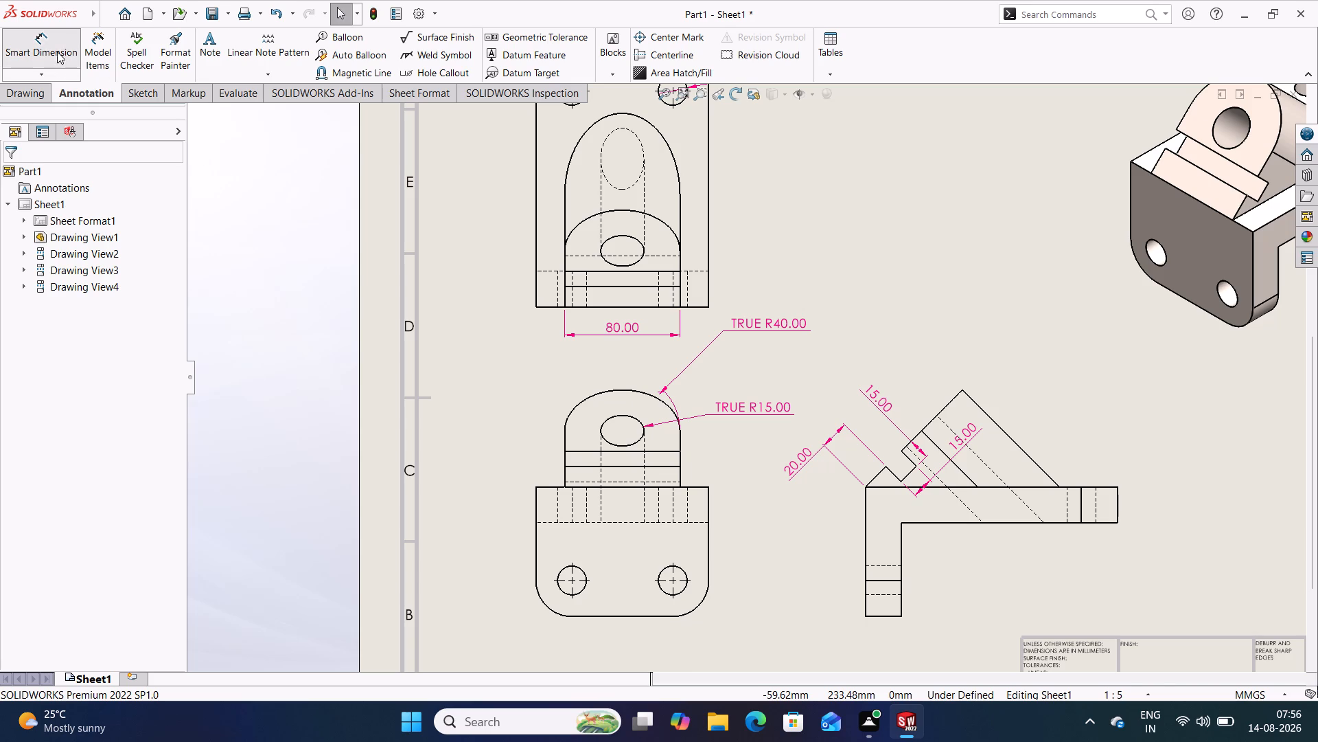
{"action": "left_click", "coordinate": [879, 617]}
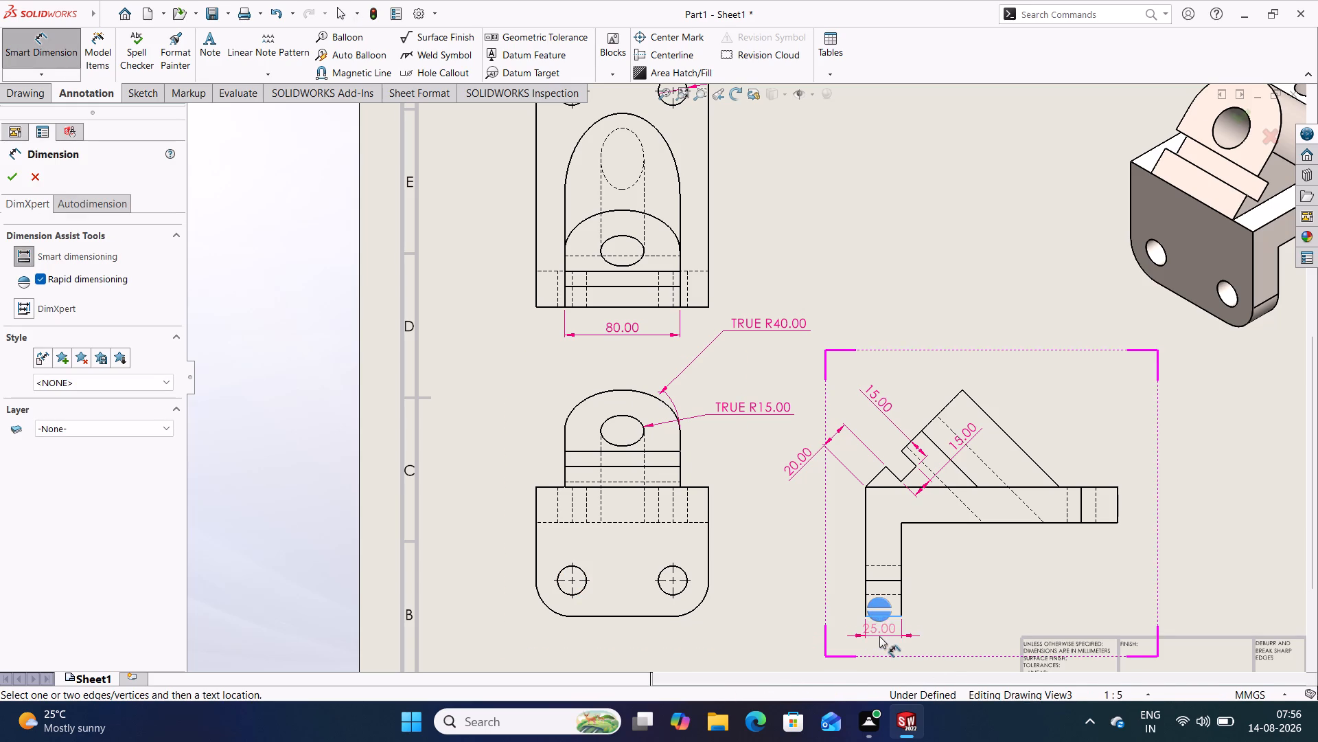
{"action": "left_click", "coordinate": [935, 644]}
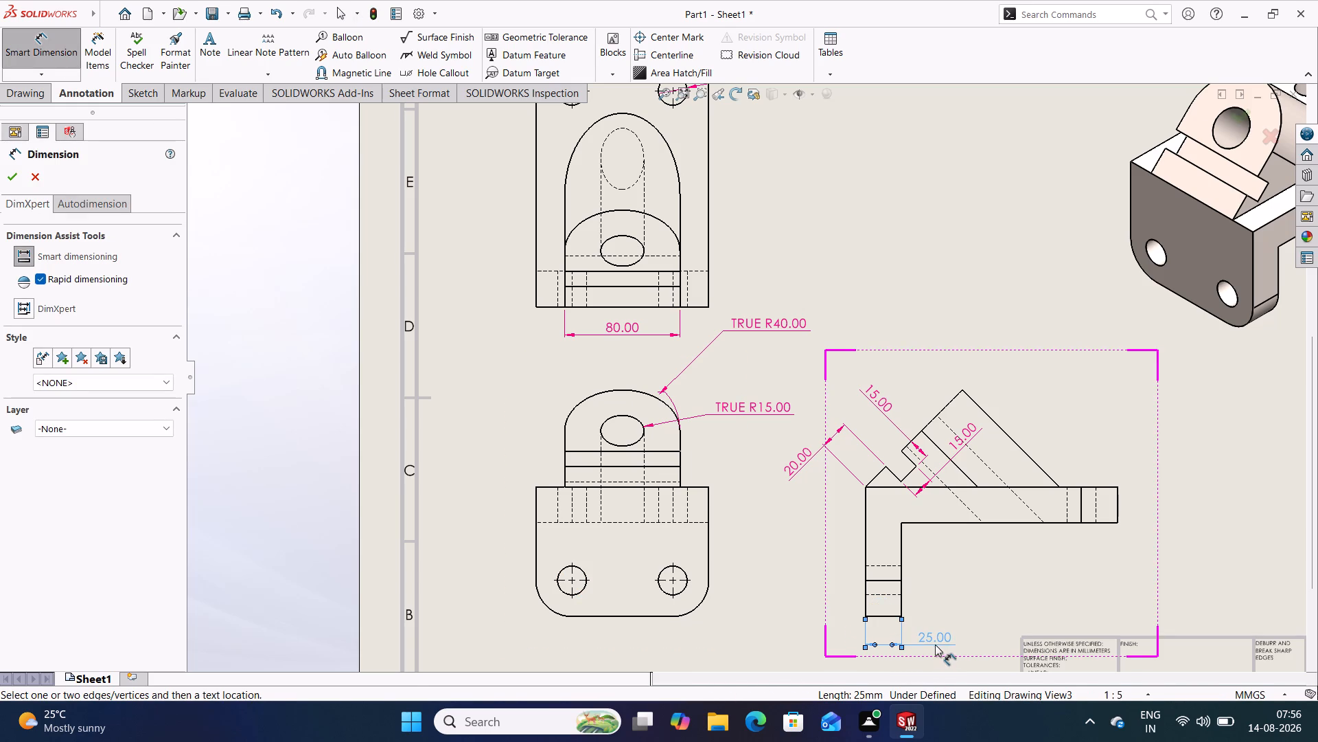
{"action": "left_click", "coordinate": [1004, 594]}
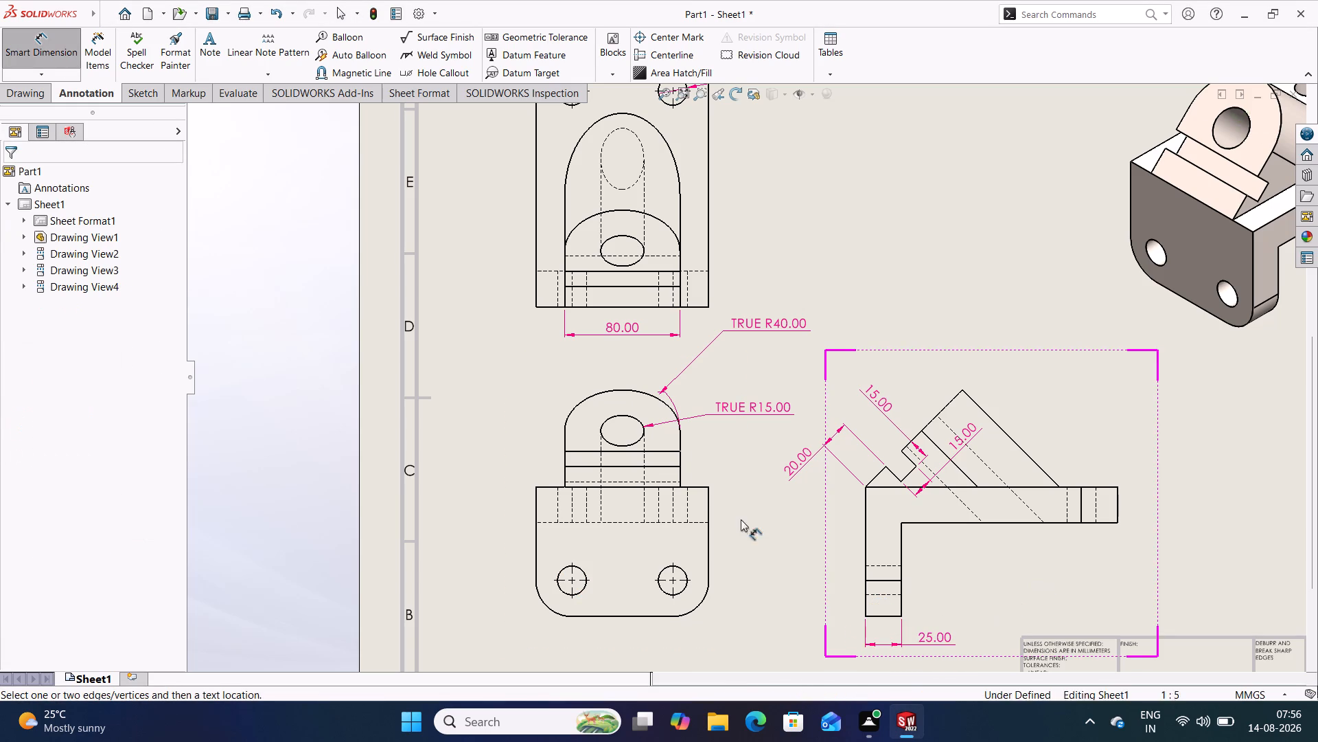
Dimension the horizontal plate's thickness in the front view, from its top edge to the hidden lower edge, placing the text left of the view.
{"action": "left_click", "coordinate": [700, 521]}
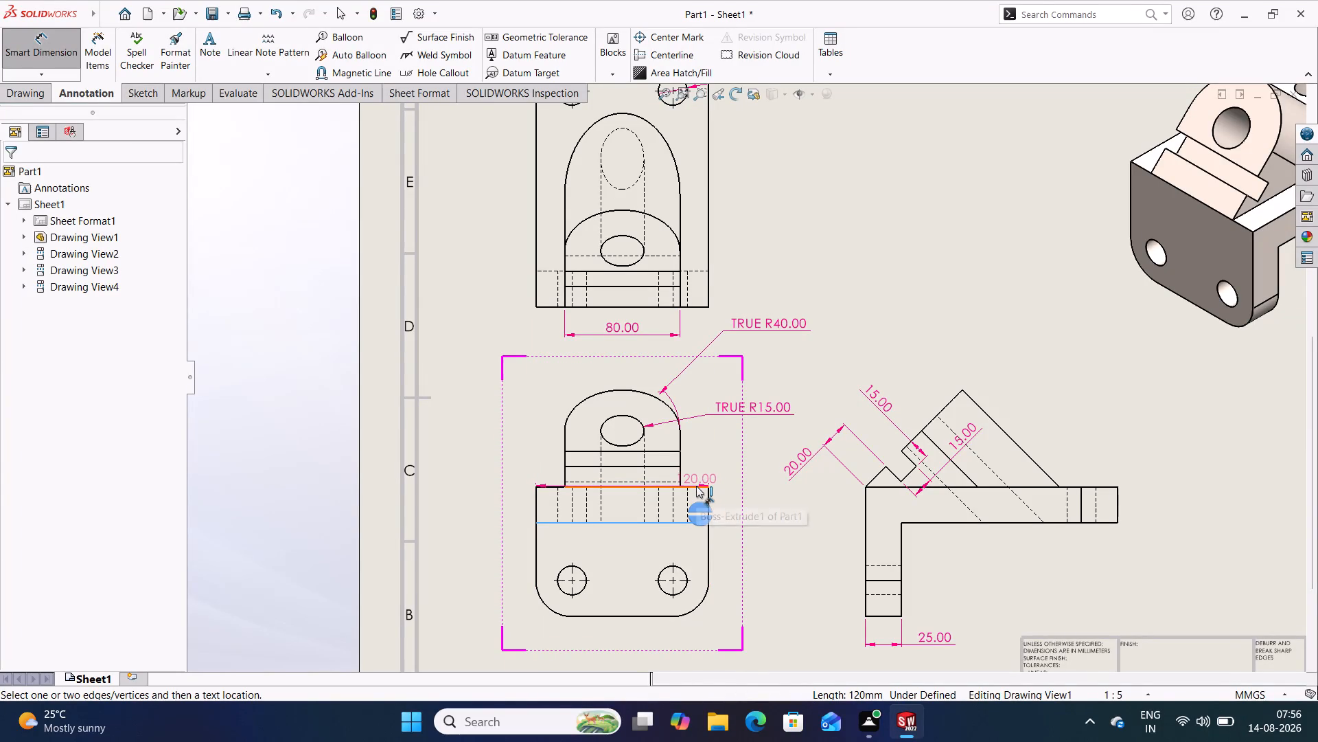
{"action": "left_click", "coordinate": [696, 486]}
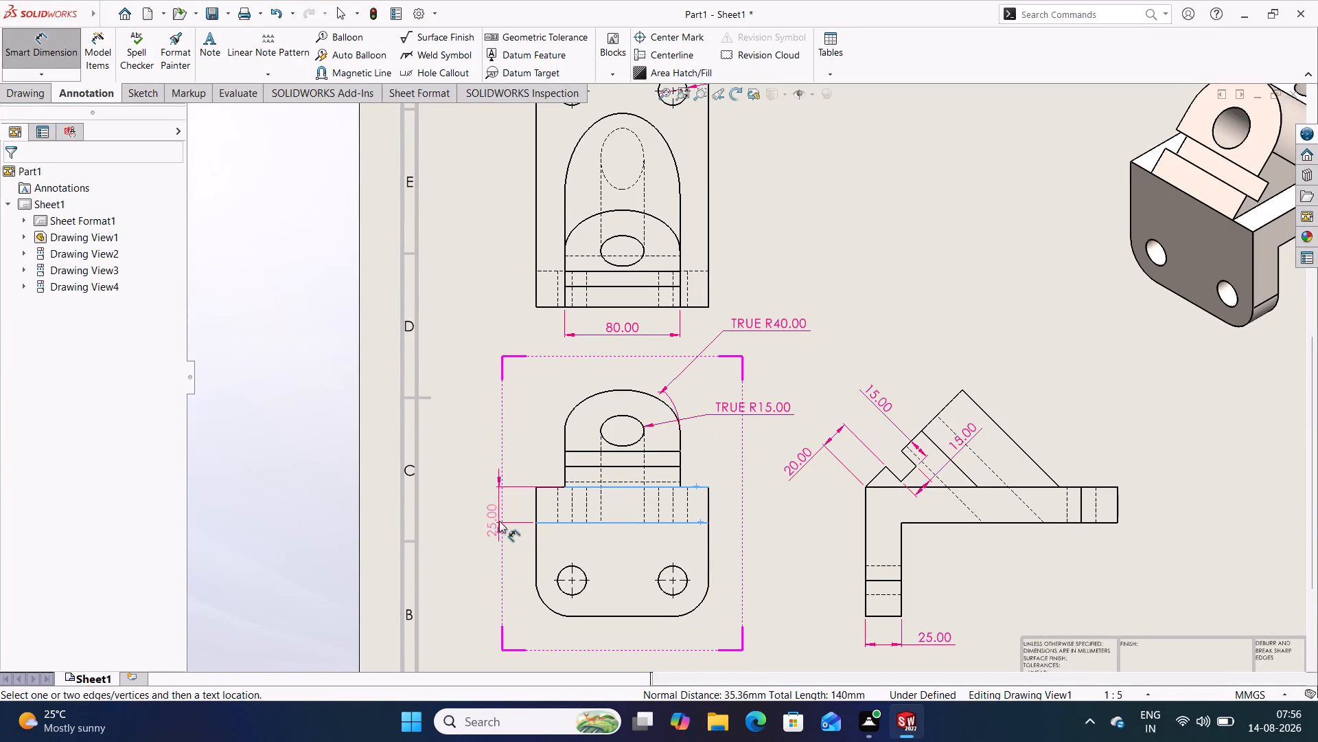
{"action": "left_click", "coordinate": [483, 502]}
{"action": "left_click", "coordinate": [779, 539]}
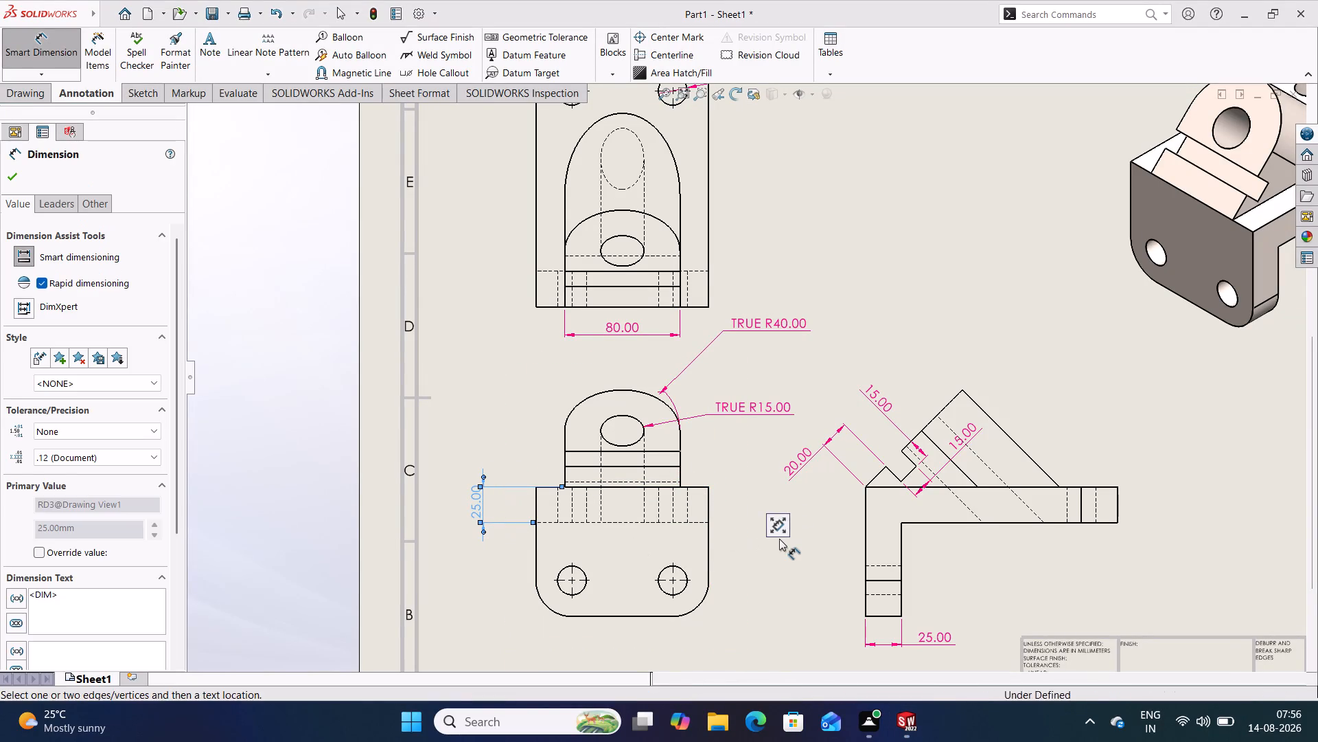
Dimension the bracket's height in the front view from the plate's top edge to the bottom edge, placing the text right of the view.
{"action": "left_click", "coordinate": [703, 485]}
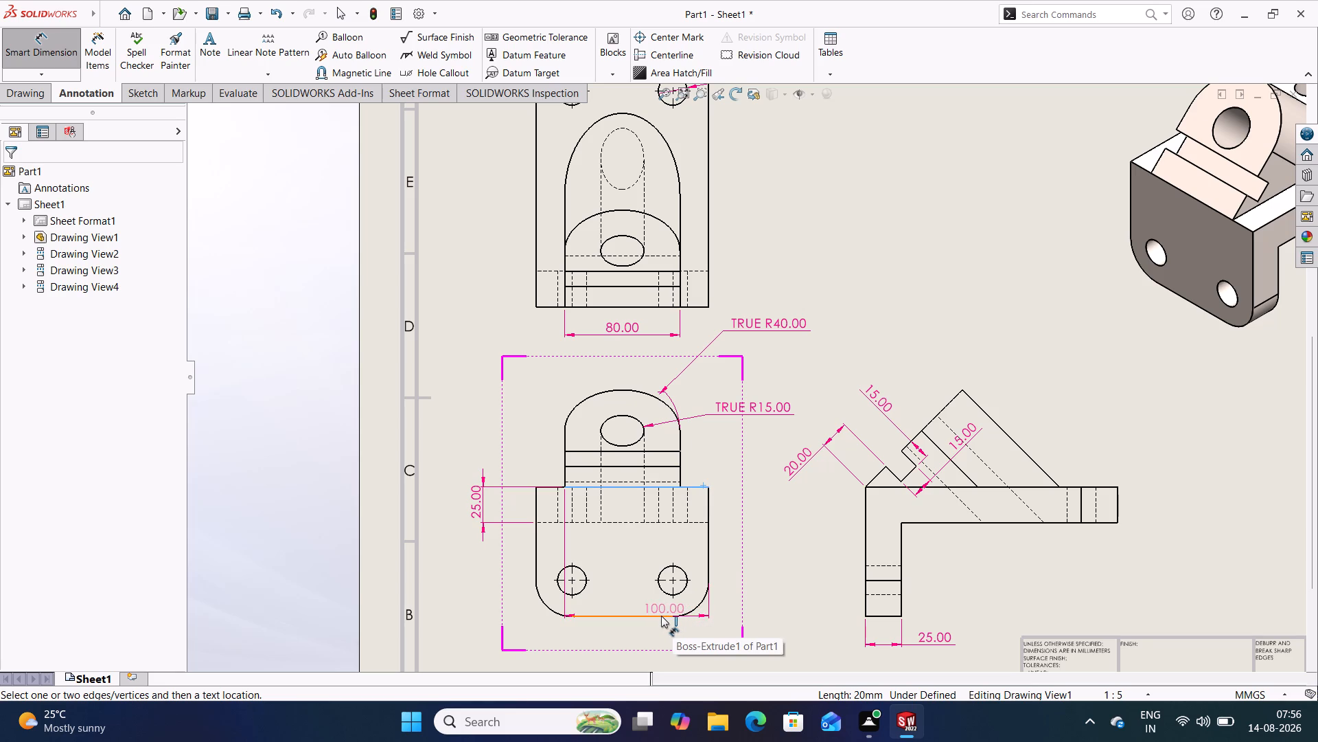
{"action": "left_click", "coordinate": [661, 616]}
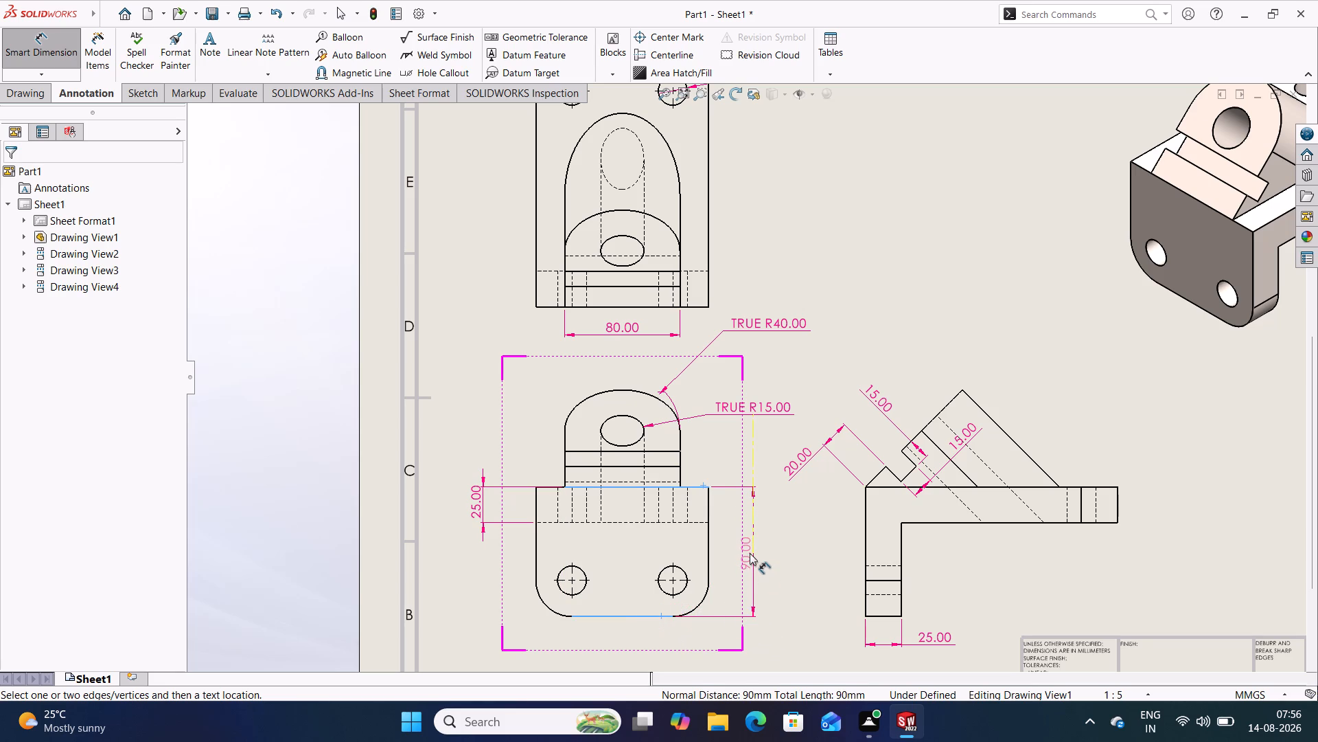
{"action": "left_click", "coordinate": [750, 553]}
{"action": "left_click", "coordinate": [786, 576]}
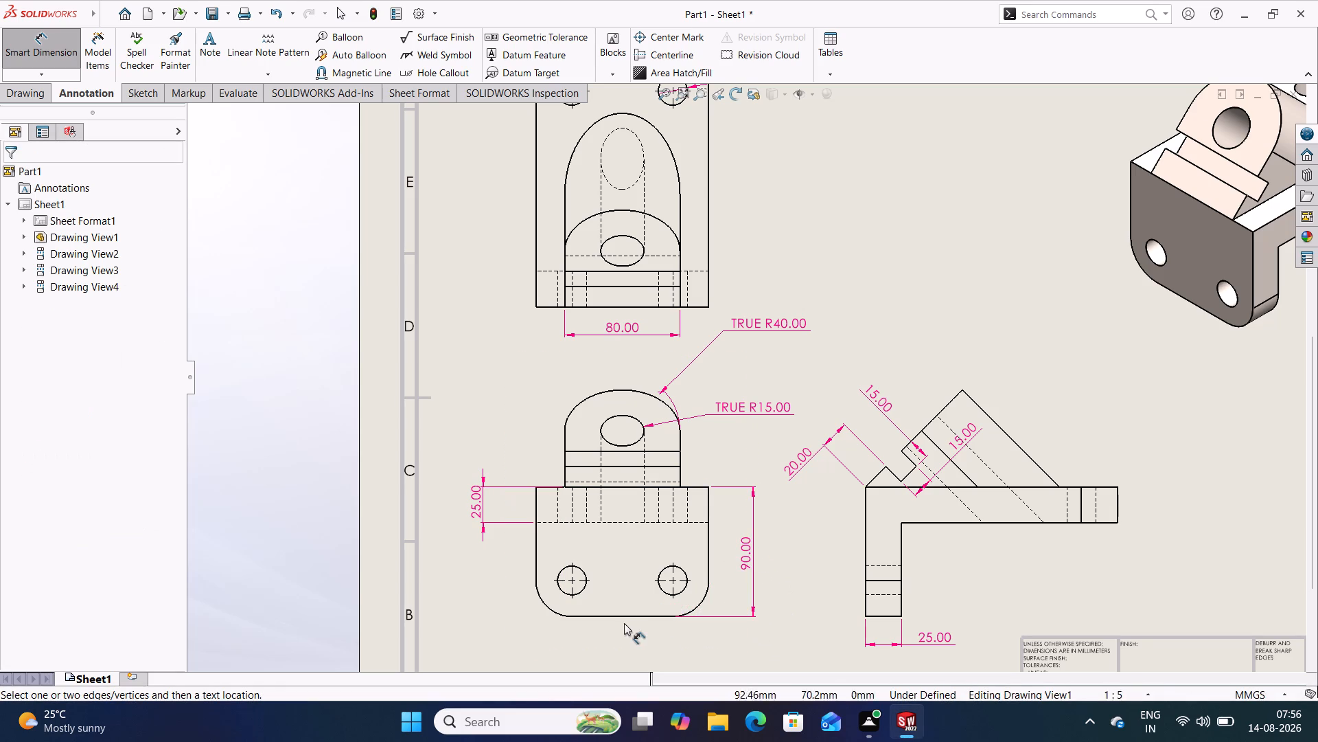
Dimension the radius of the lower-left rounded corner in the front view, placing the text outside the corner.
{"action": "left_click", "coordinate": [548, 603]}
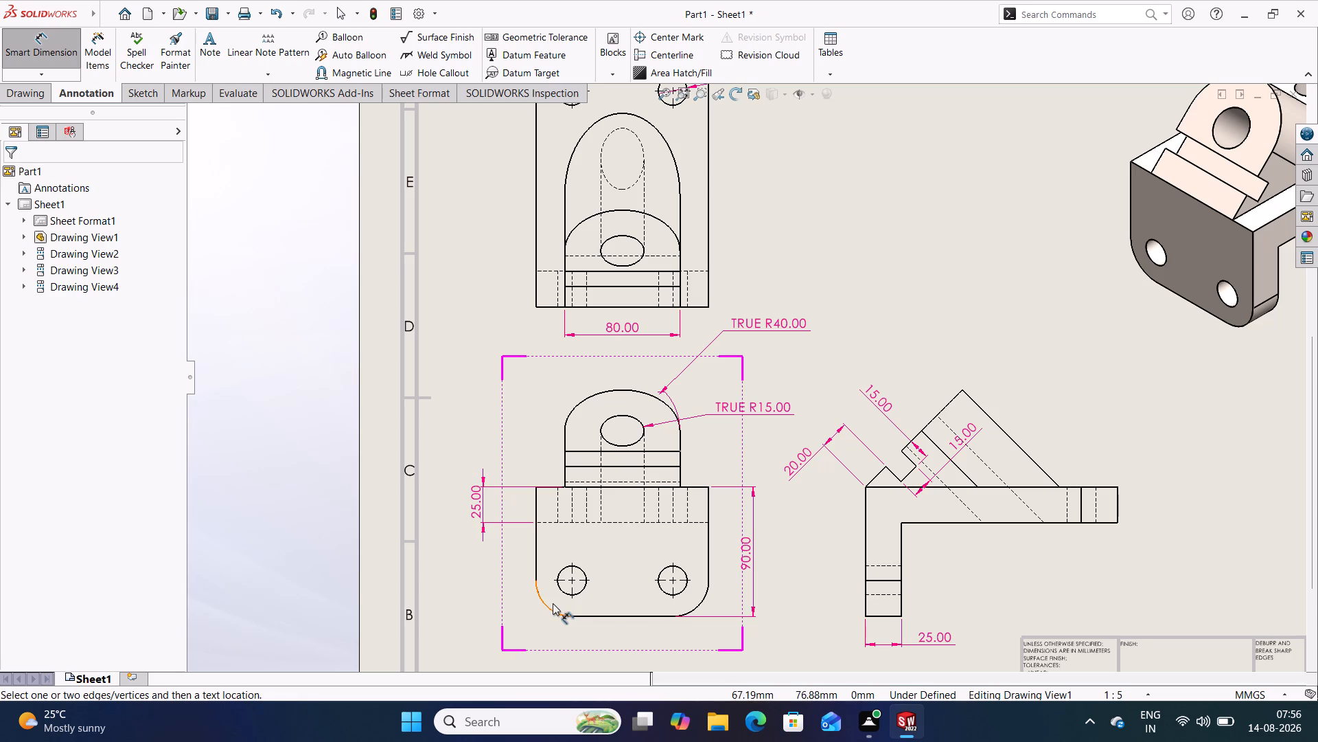
{"action": "left_click", "coordinate": [547, 608]}
{"action": "left_click", "coordinate": [483, 620]}
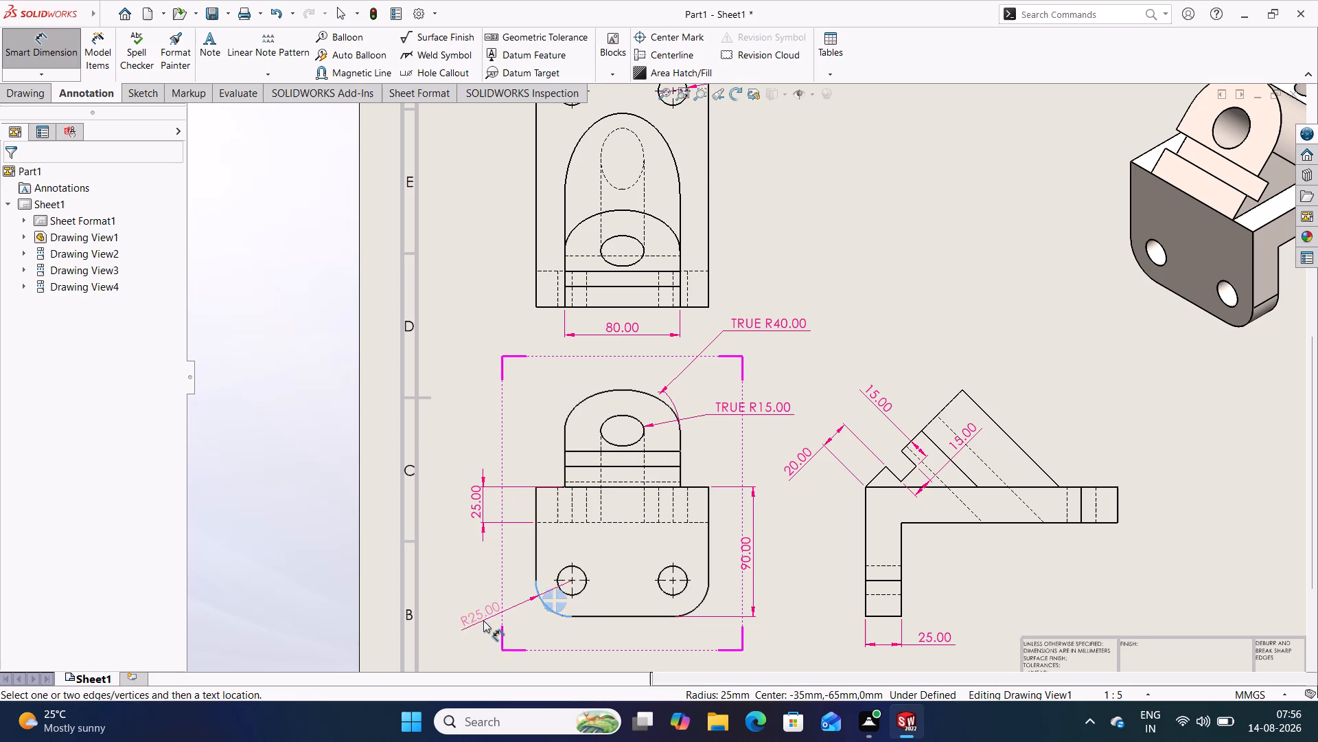
{"action": "left_click", "coordinate": [472, 577]}
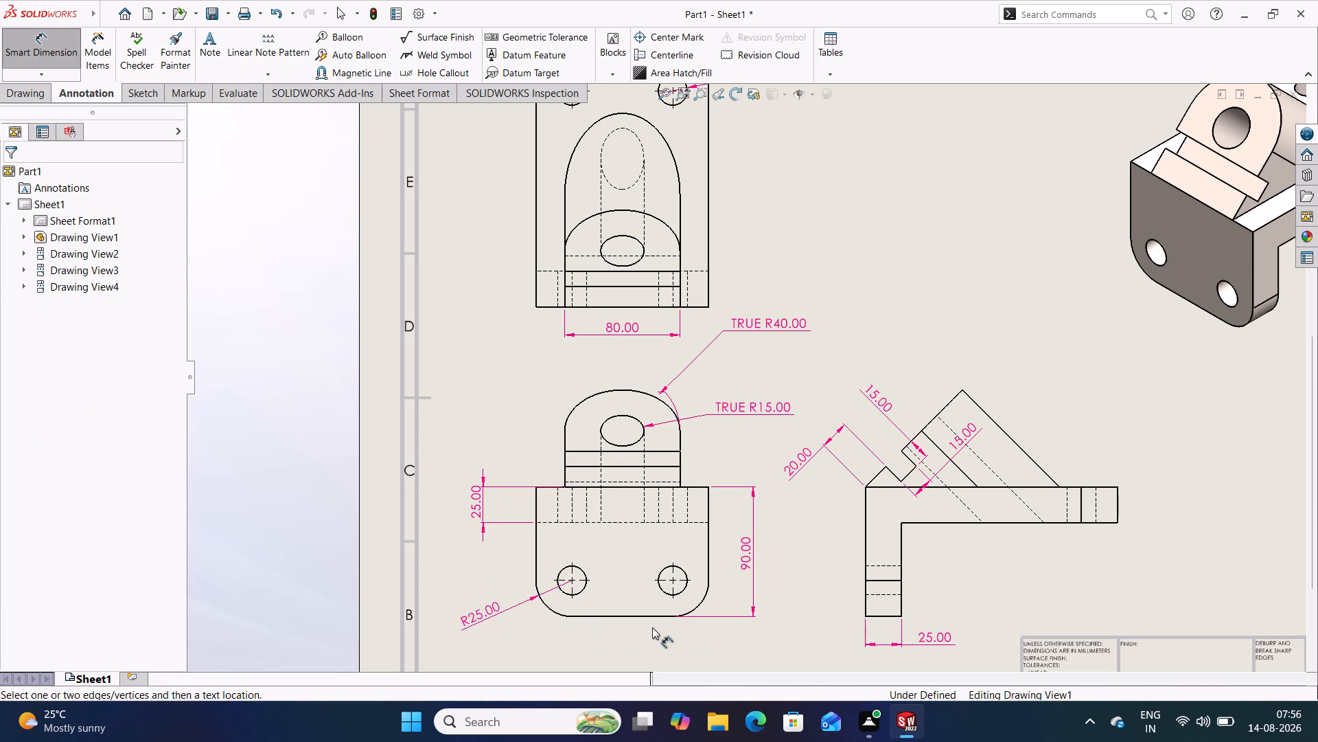
Dimension the diameter of the lower-right mounting hole in the front view, placing the text between the two holes.
{"action": "left_click", "coordinate": [660, 589]}
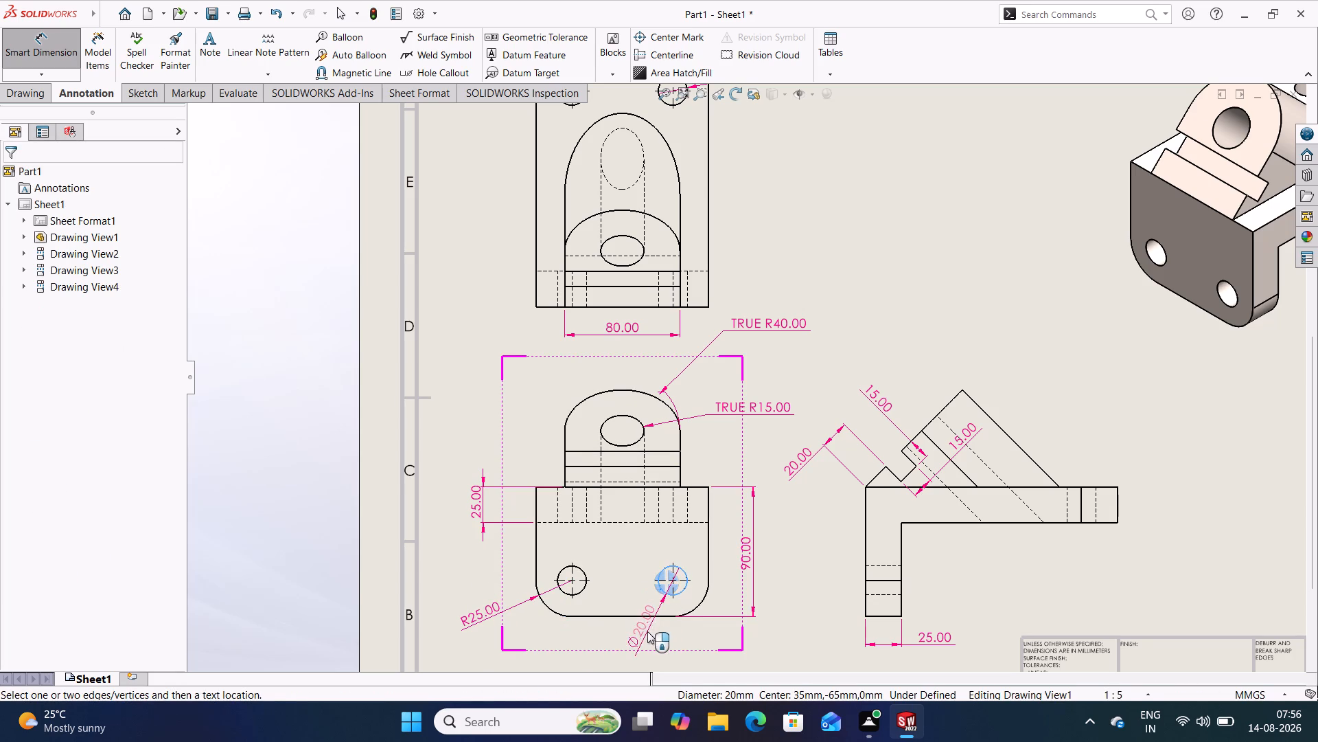
{"action": "left_click", "coordinate": [625, 562]}
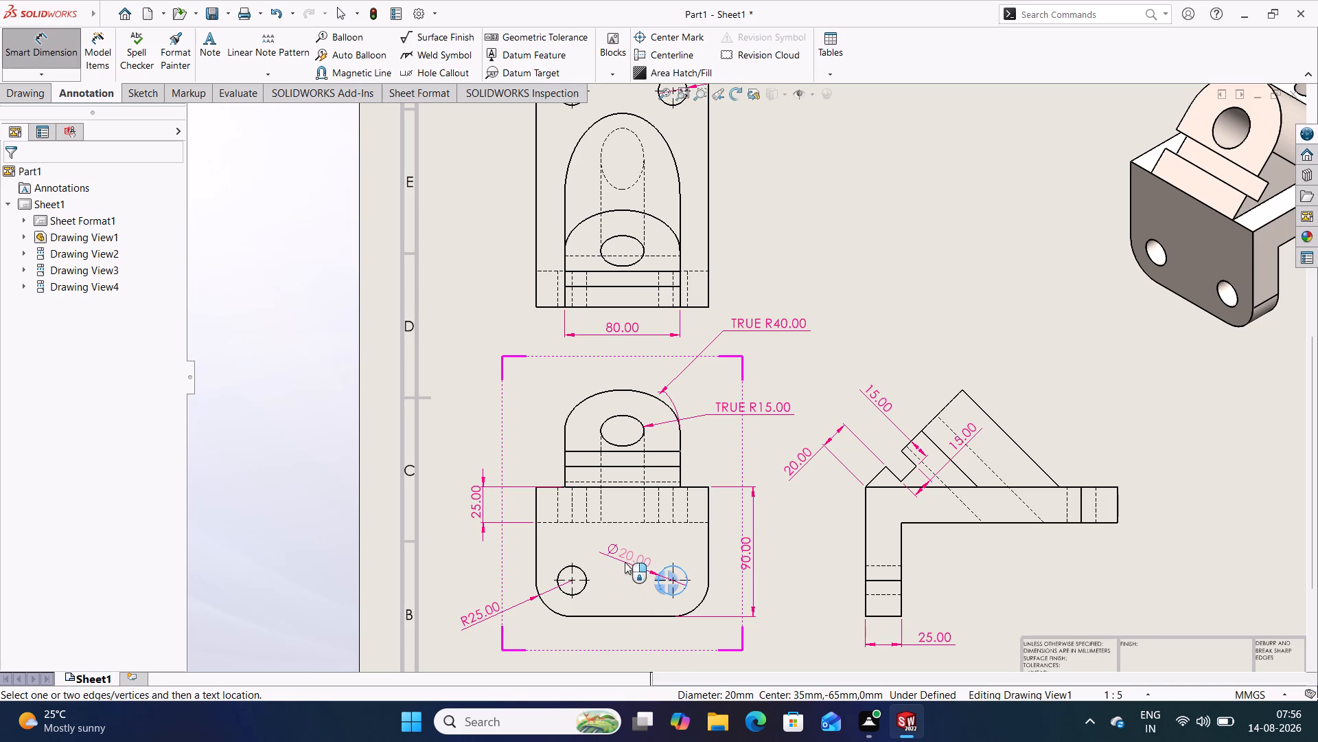
{"action": "left_click", "coordinate": [799, 575]}
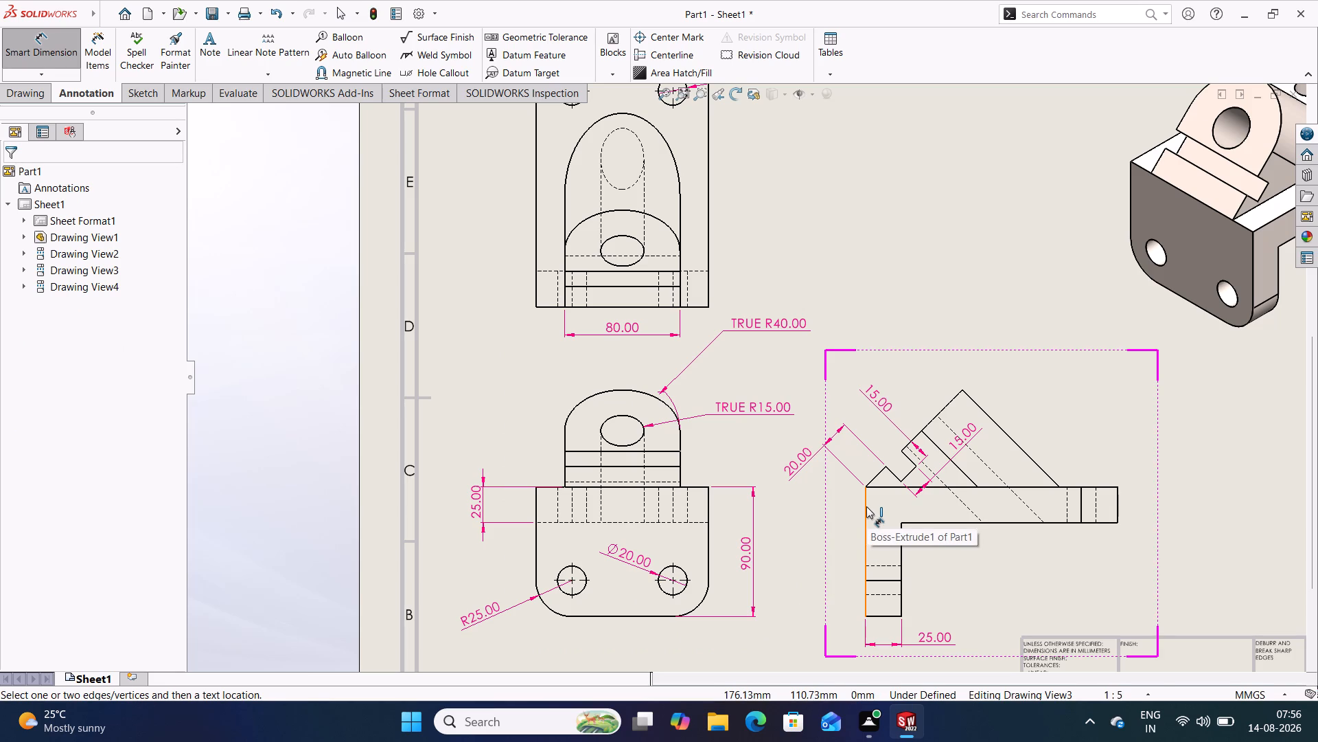
Dimension the bracket's overall length between its end edges in the top view, placing the text left of the view, and finish dimensioning.
{"action": "scroll", "coordinate": [735, 265], "scroll_direction": "up", "scroll_amount": 1}
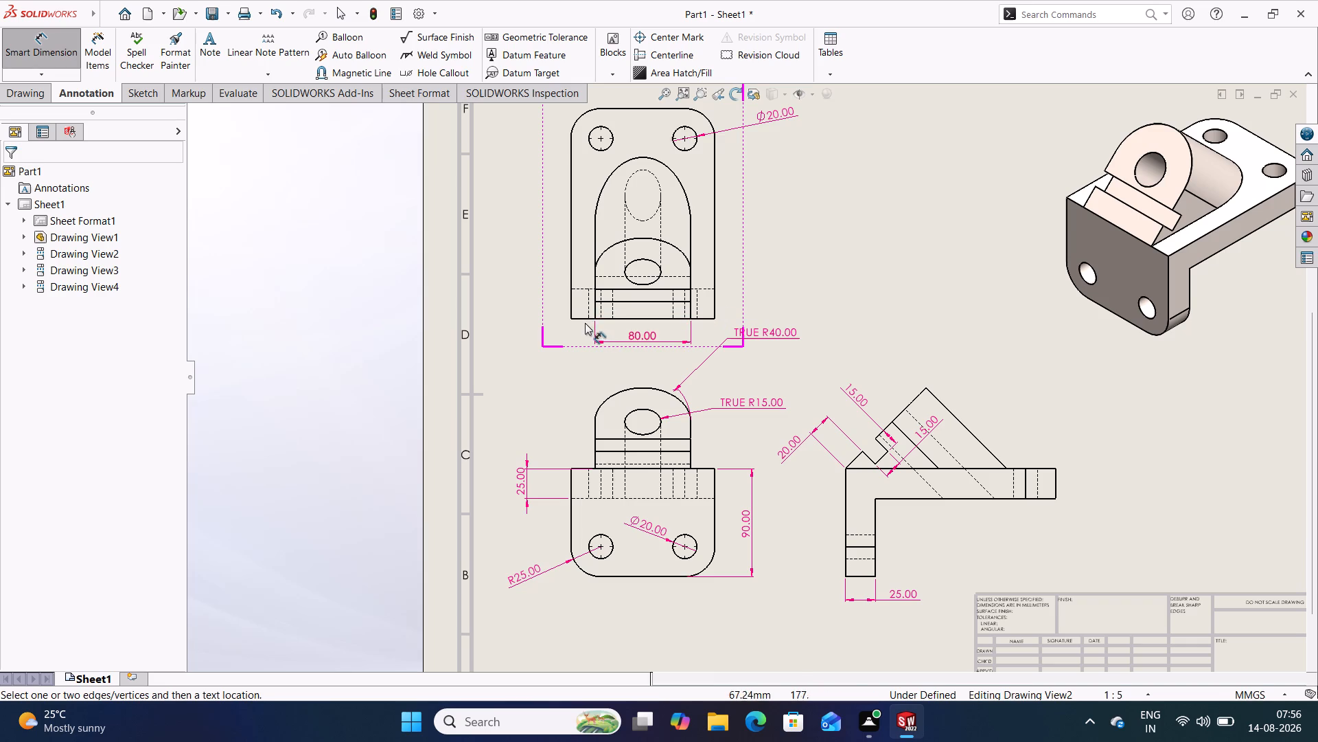
{"action": "left_click", "coordinate": [577, 318]}
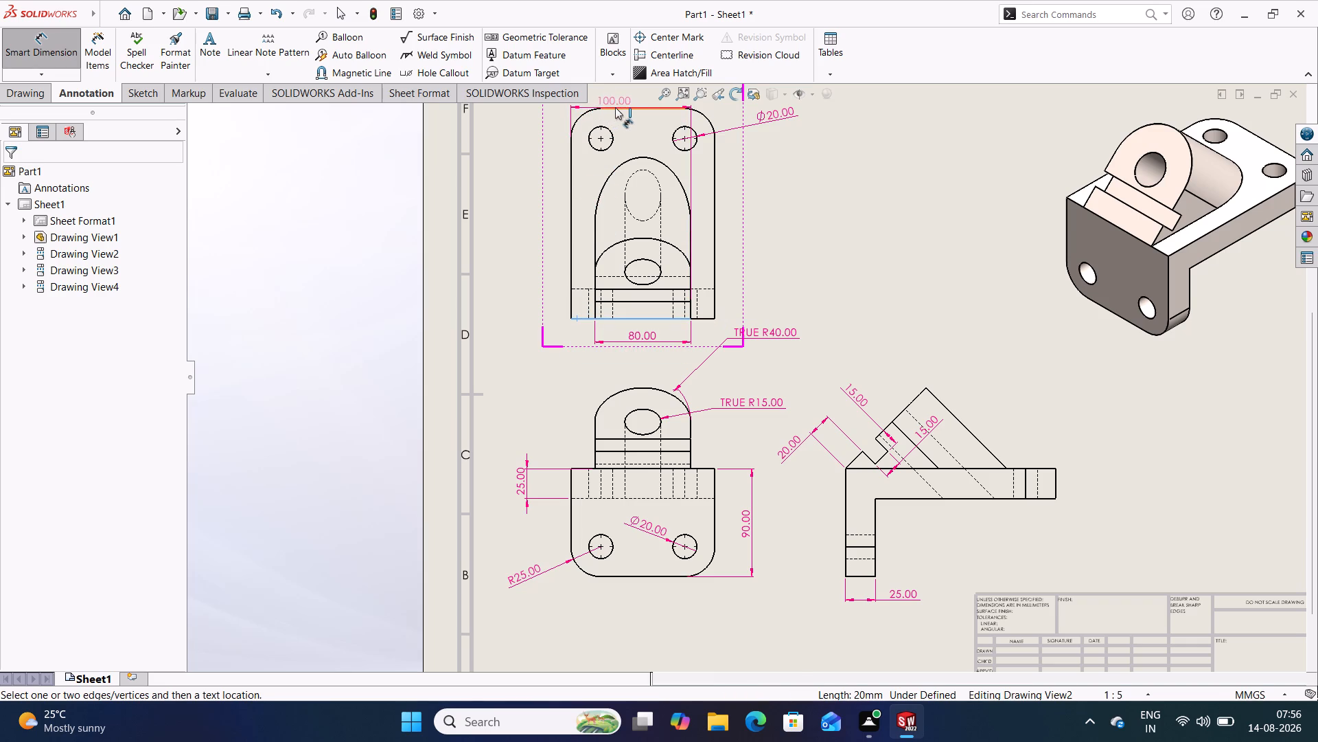
{"action": "left_click", "coordinate": [615, 107]}
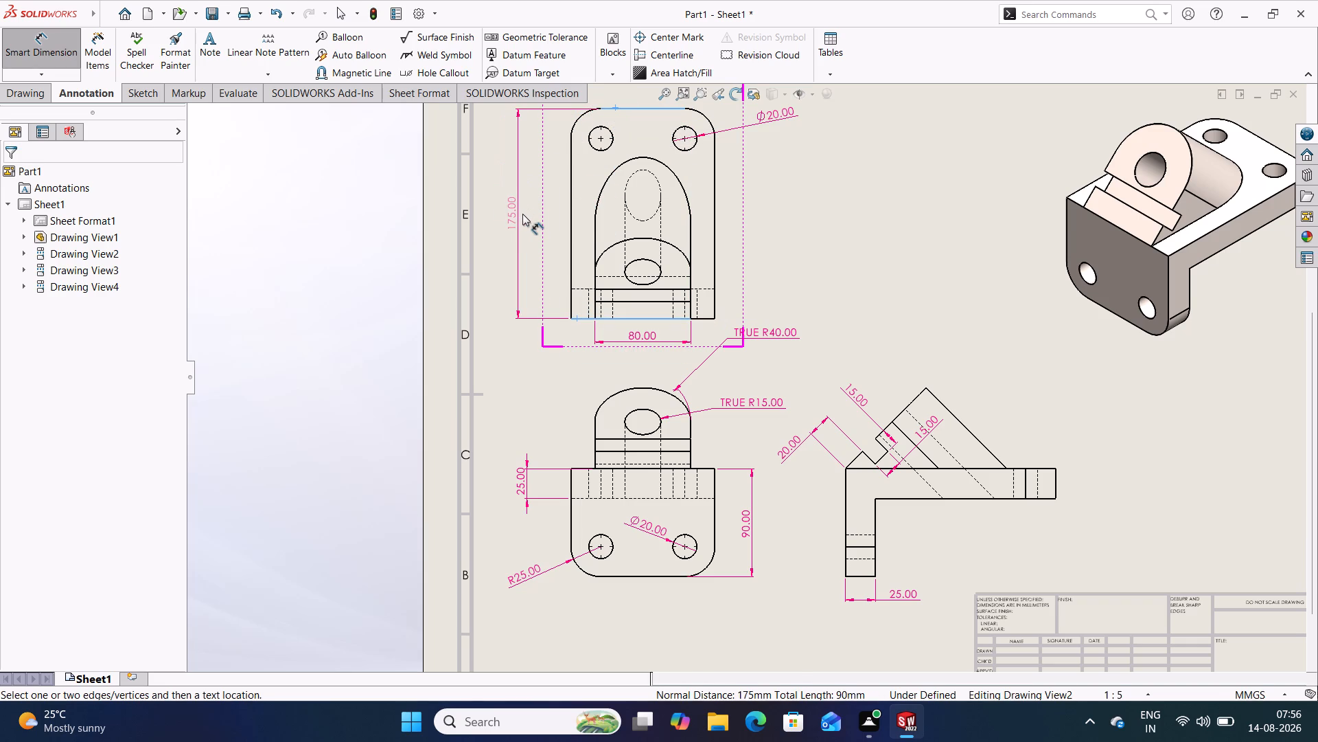
{"action": "left_click", "coordinate": [522, 214]}
{"action": "left_click", "coordinate": [823, 237]}
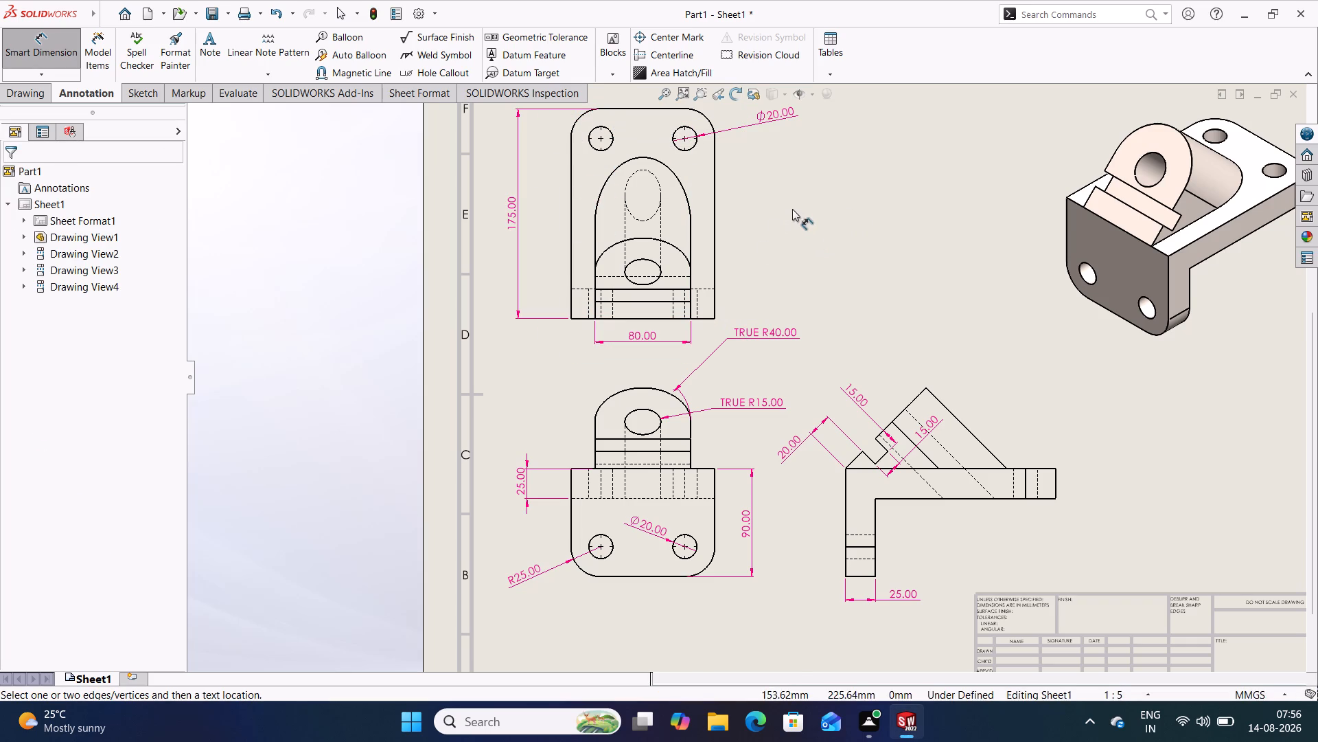
{"action": "middle_click_drag", "start_coordinate": [938, 292], "coordinate": [821, 281]}
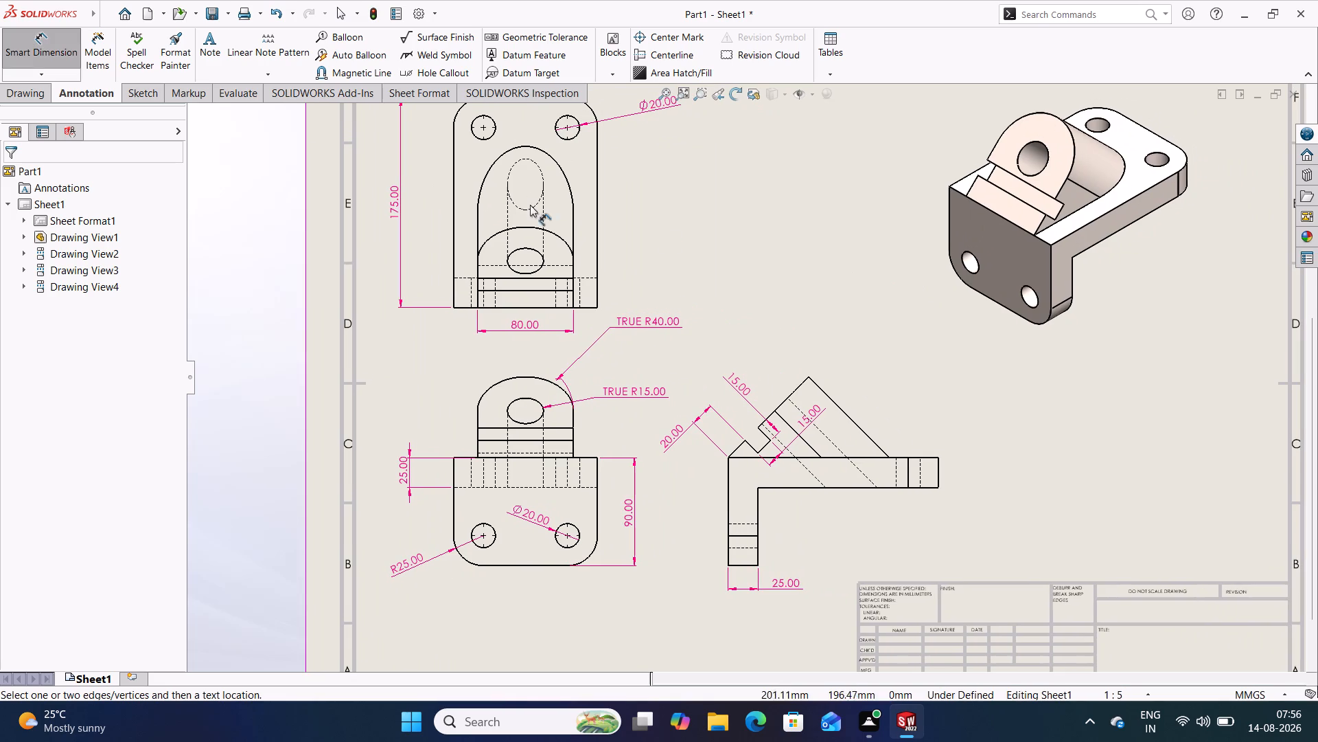
{"action": "left_click", "coordinate": [43, 44]}
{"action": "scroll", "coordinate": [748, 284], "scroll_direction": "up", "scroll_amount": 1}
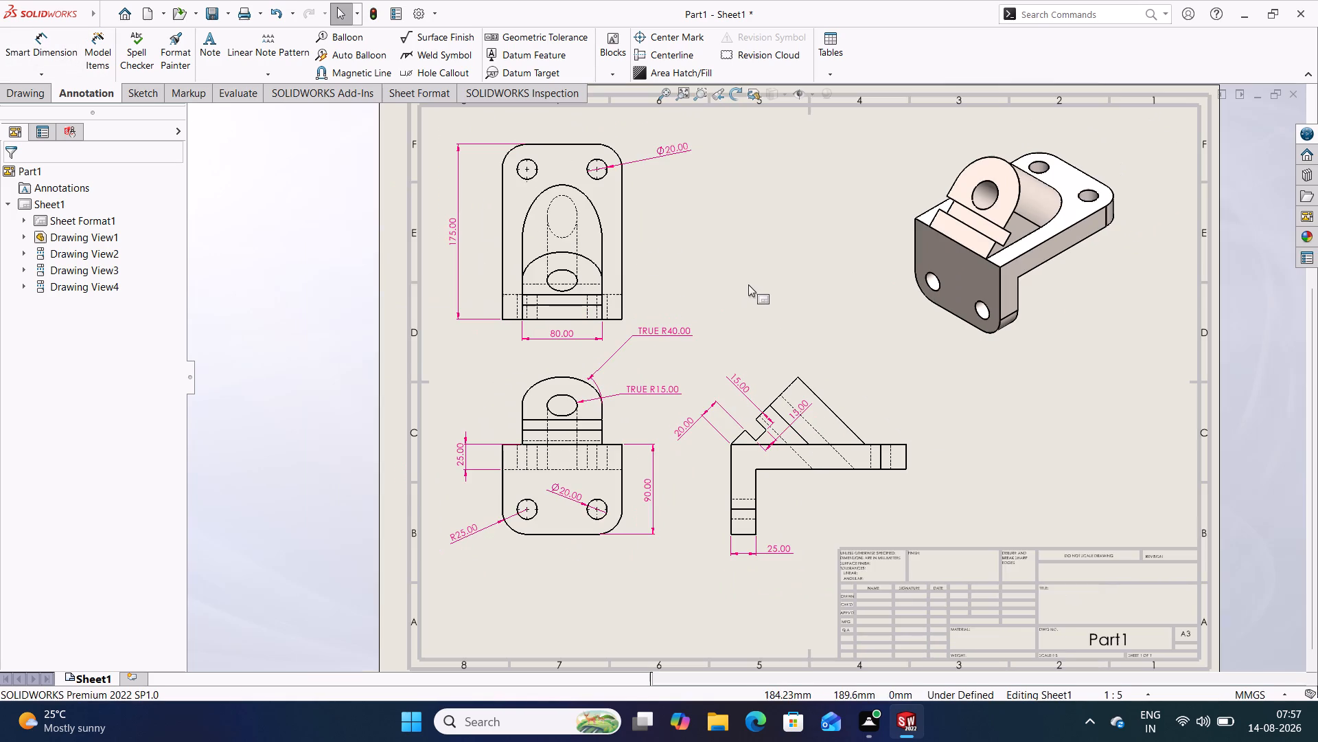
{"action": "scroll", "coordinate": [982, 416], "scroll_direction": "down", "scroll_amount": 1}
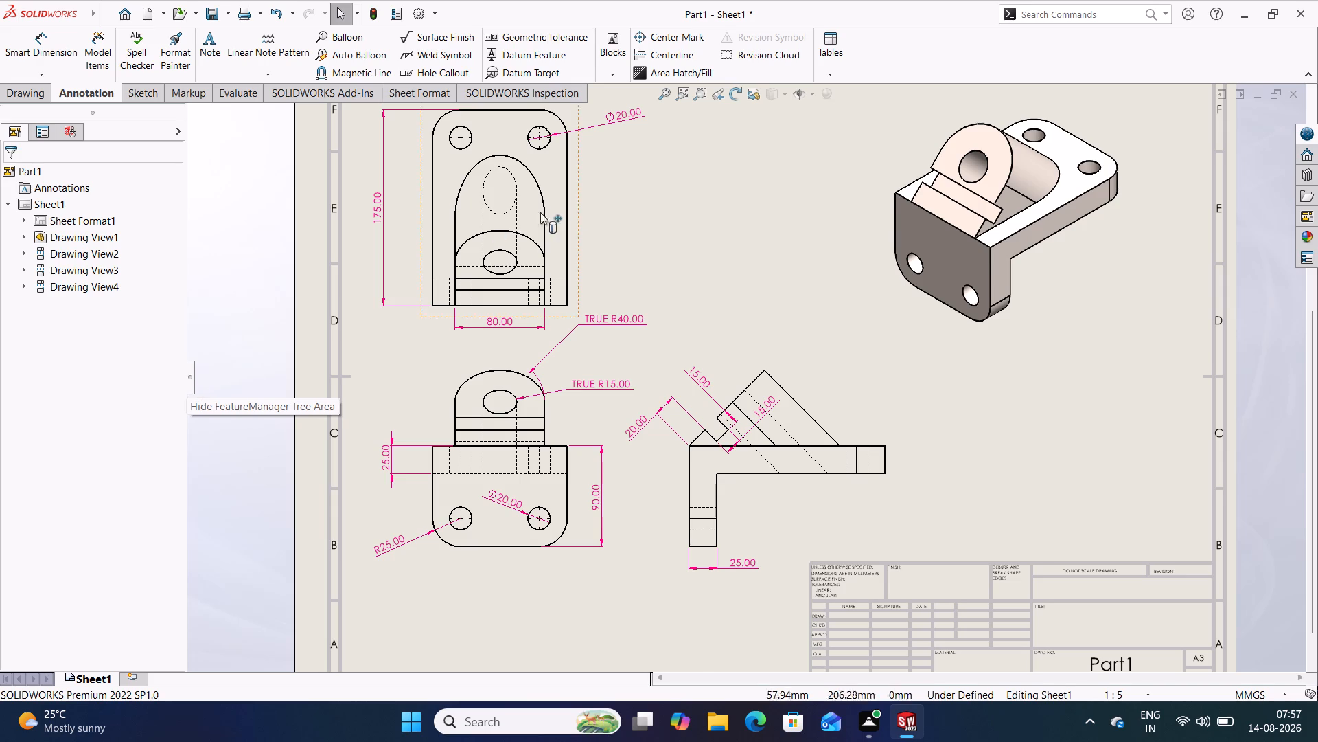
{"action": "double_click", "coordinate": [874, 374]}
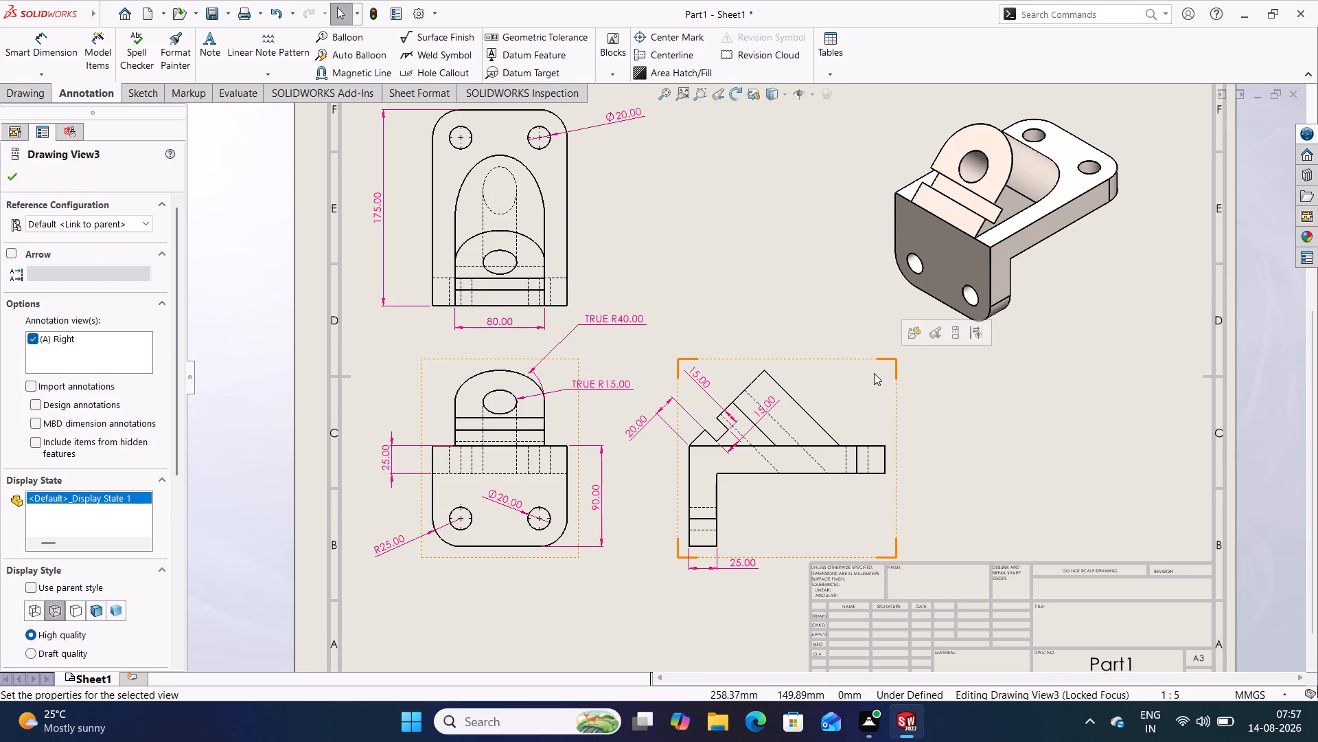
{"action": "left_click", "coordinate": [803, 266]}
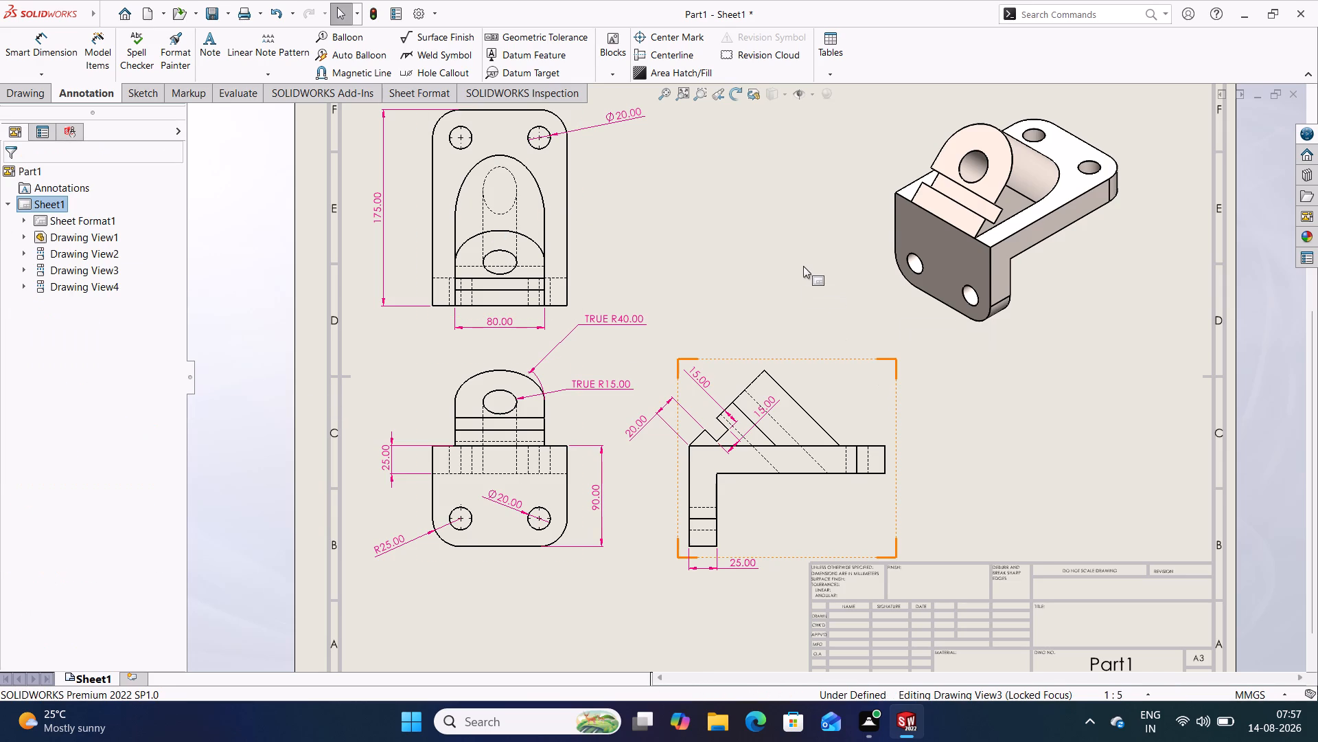
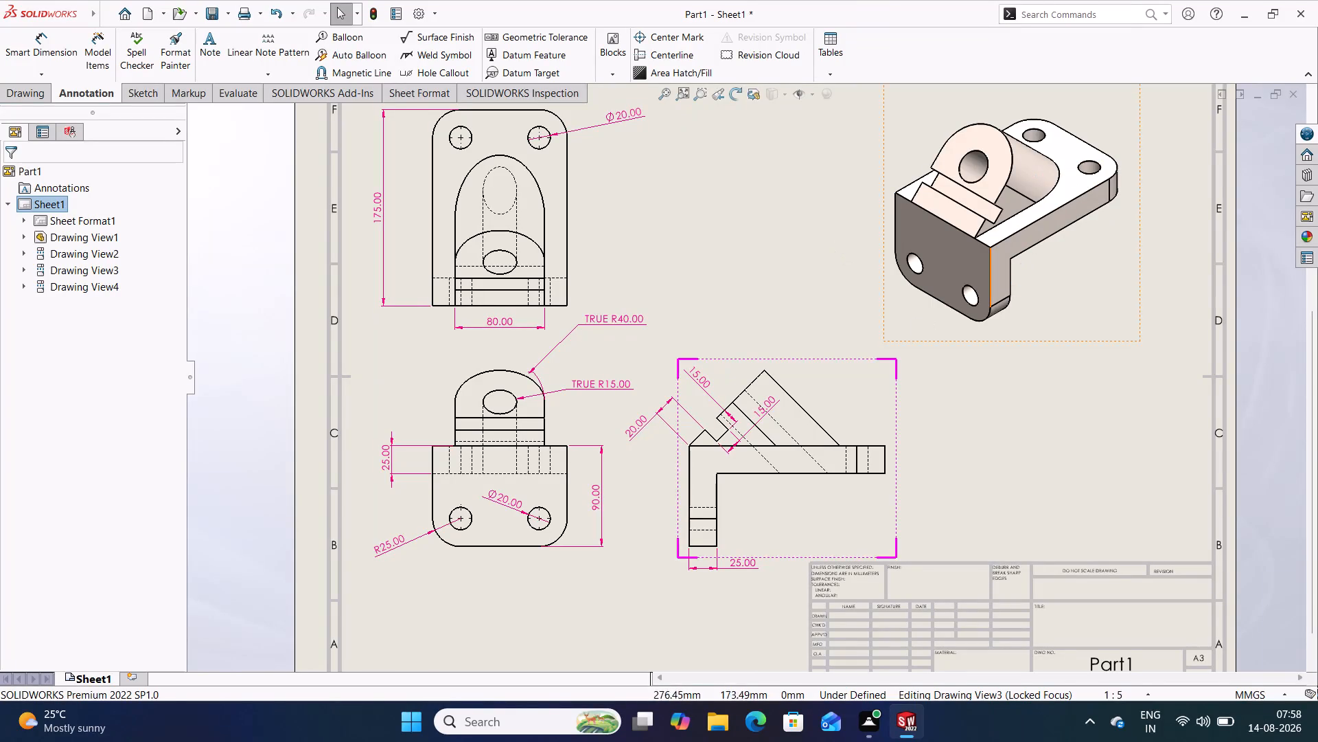
Examine the side view's display properties and look over the dimensions on the whole sheet.
{"action": "double_click", "coordinate": [866, 358]}
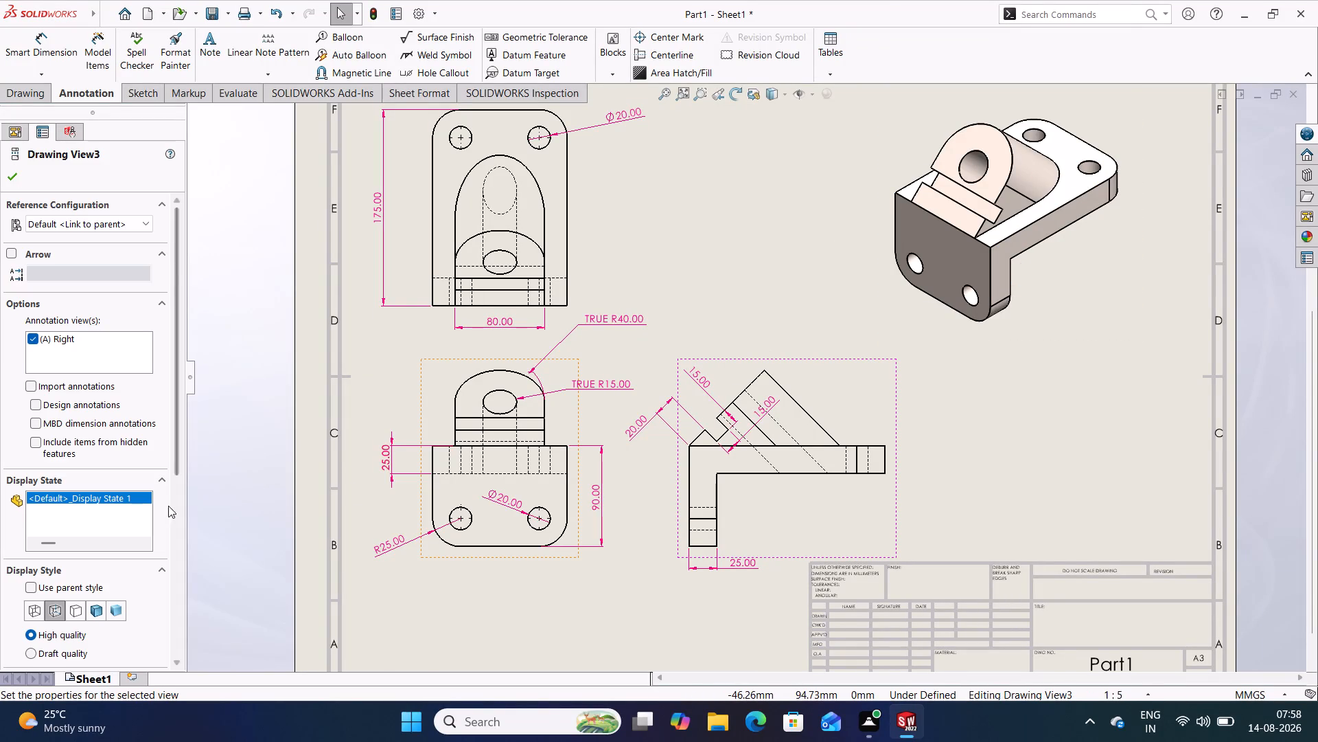
{"action": "scroll", "coordinate": [169, 506], "scroll_direction": "down", "scroll_amount": 2}
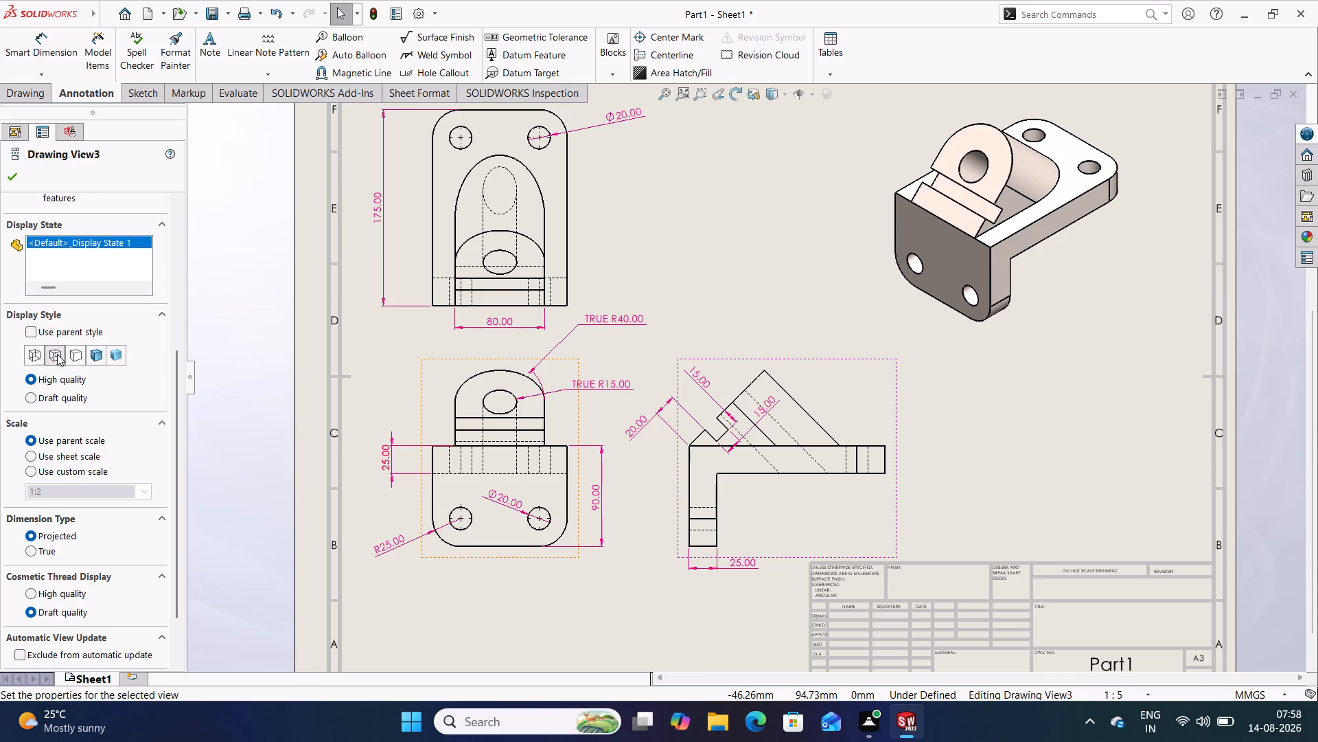
{"action": "left_click", "coordinate": [16, 168]}
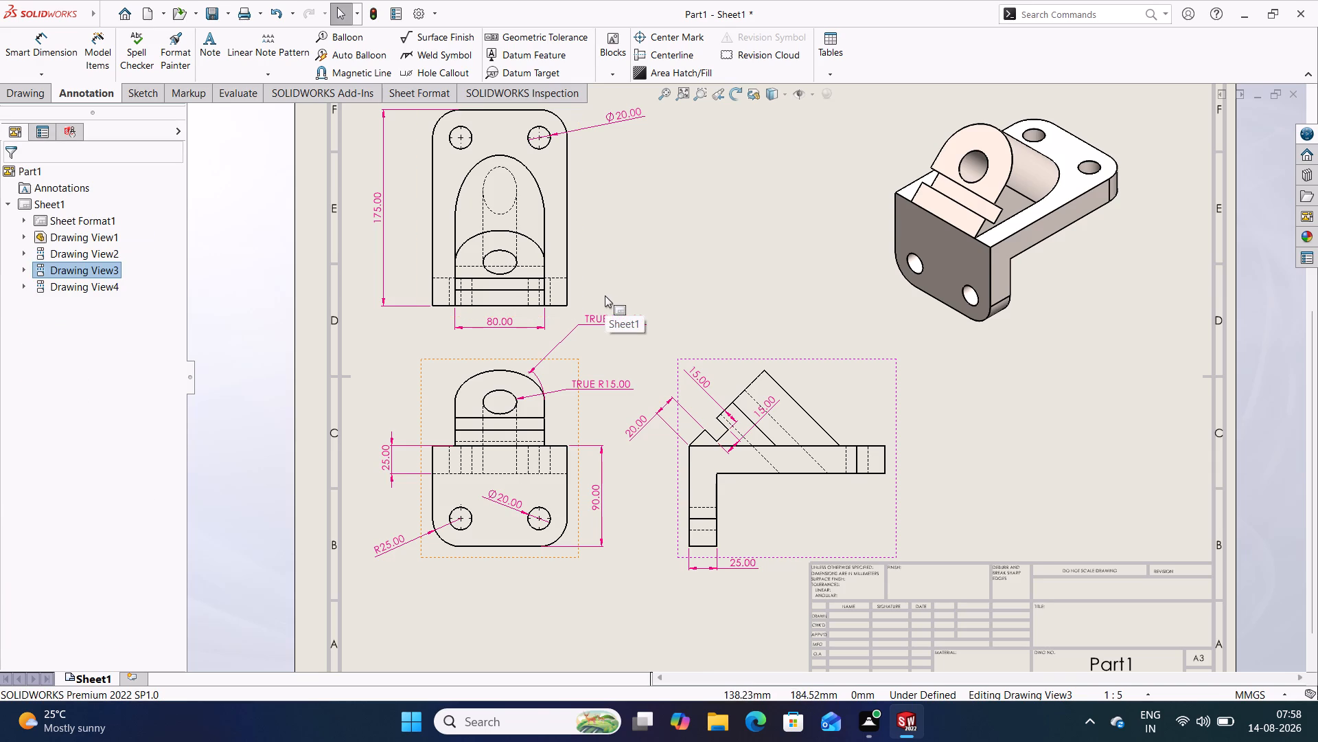
{"action": "scroll", "coordinate": [1038, 468], "scroll_direction": "down", "scroll_amount": 1}
{"action": "scroll", "coordinate": [1026, 531], "scroll_direction": "up", "scroll_amount": 2}
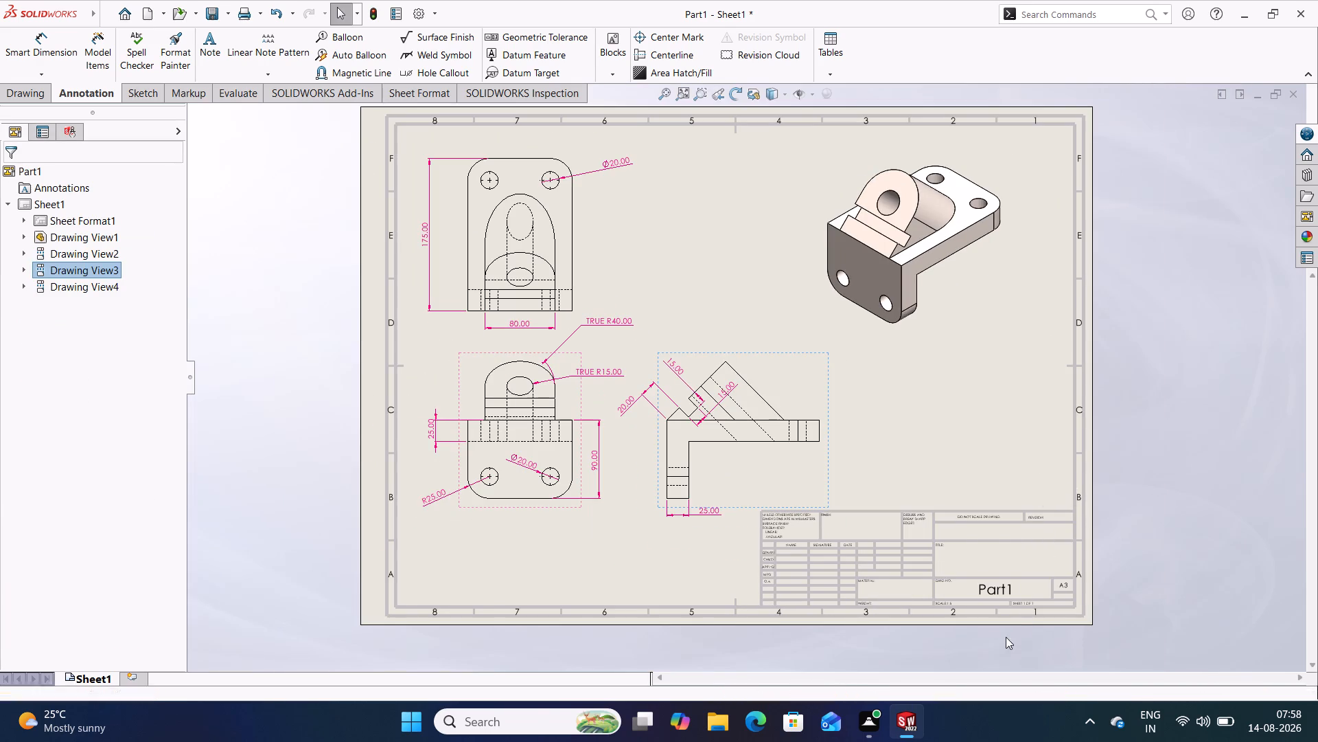
{"action": "scroll", "coordinate": [1000, 612], "scroll_direction": "down", "scroll_amount": 1}
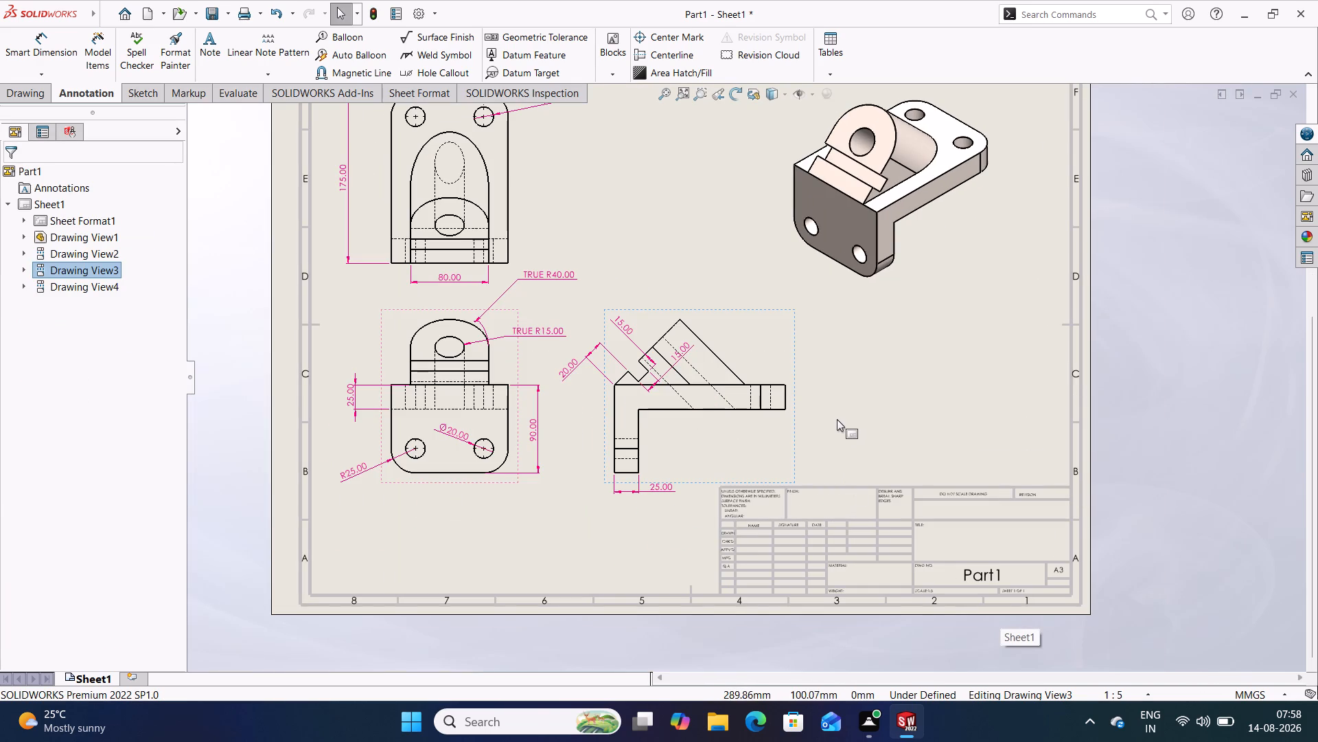
{"action": "scroll", "coordinate": [704, 299], "scroll_direction": "up", "scroll_amount": 1}
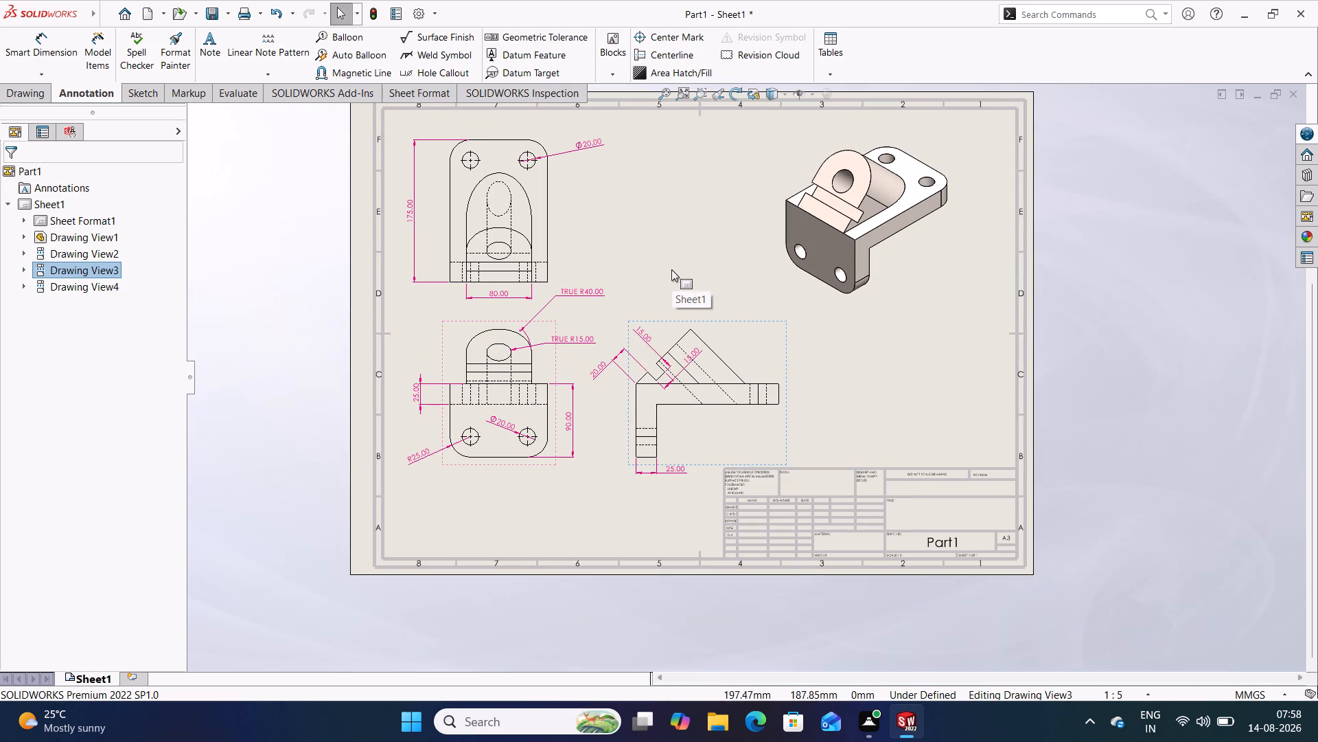
{"action": "scroll", "coordinate": [694, 279], "scroll_direction": "down", "scroll_amount": 1}
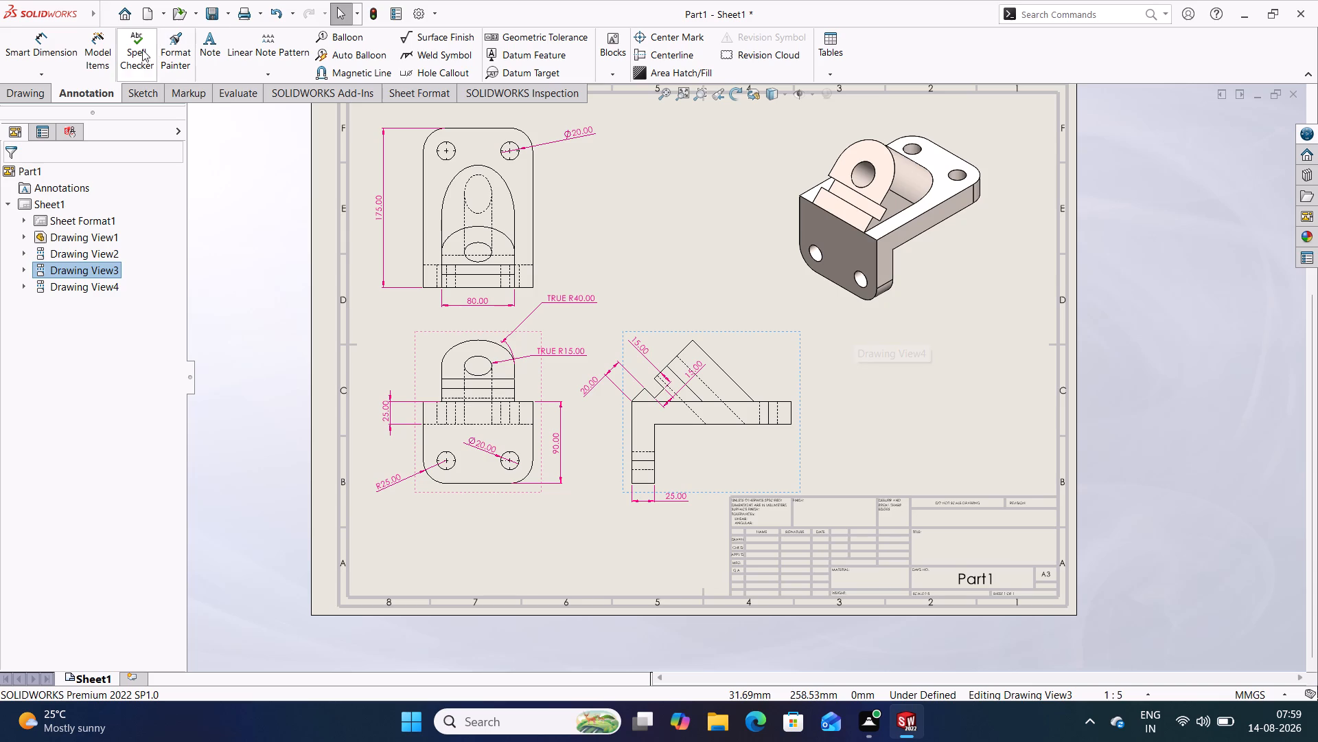
Add an aligned dimension in the side view from the plate's upper corner to the top vertex of the inclined boss.
{"action": "left_click", "coordinate": [31, 45]}
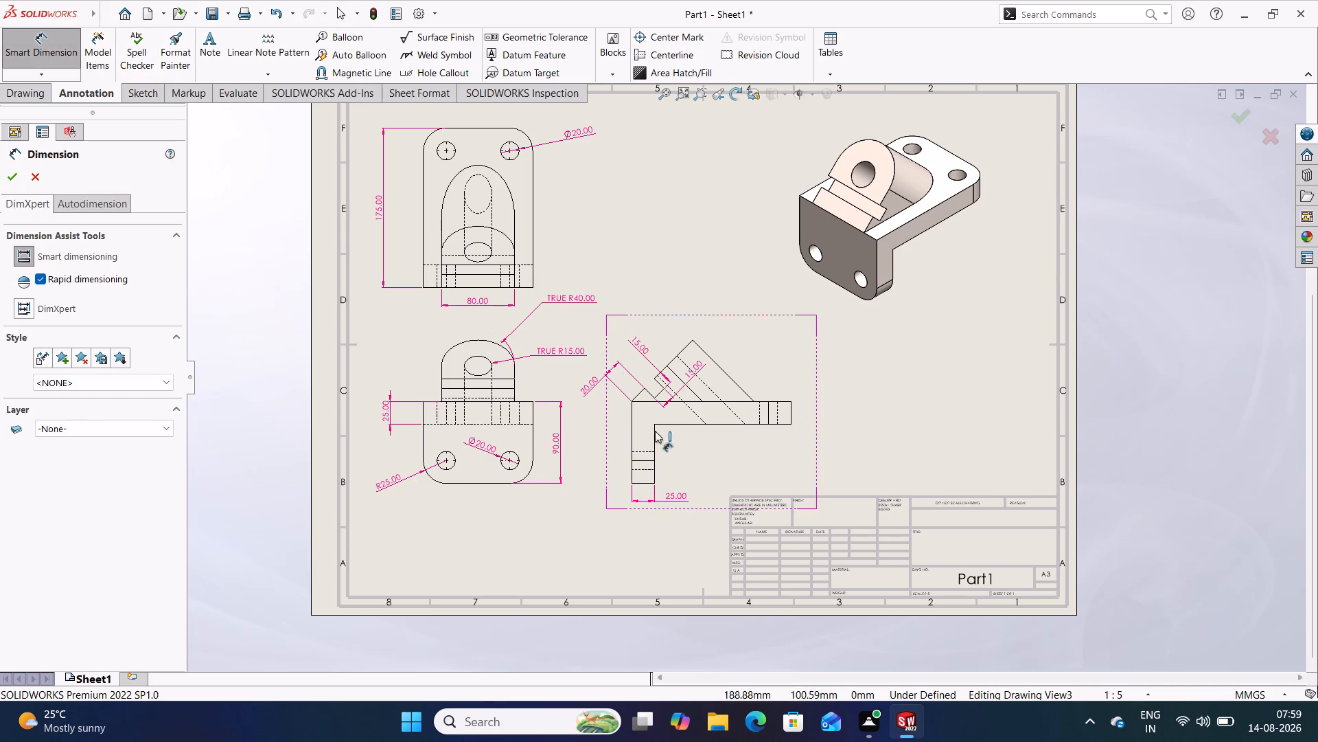
{"action": "left_click", "coordinate": [632, 401]}
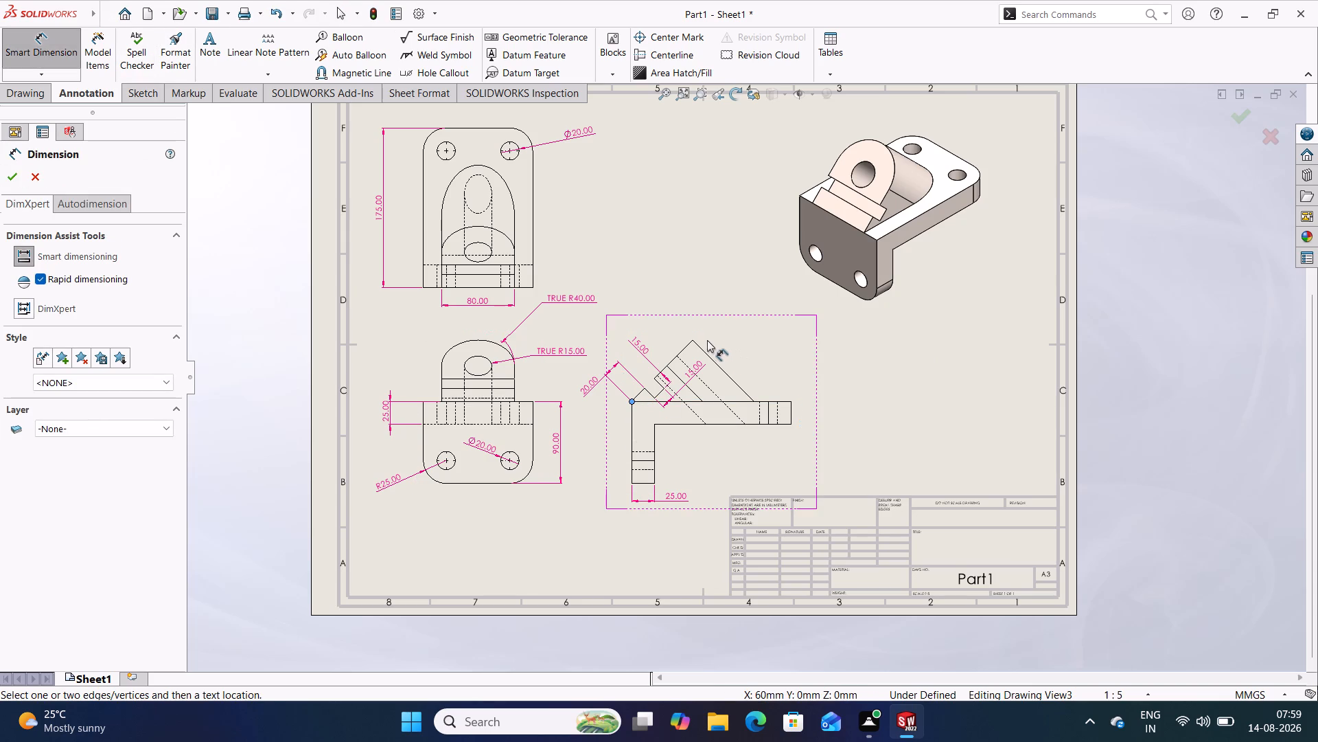
{"action": "left_click", "coordinate": [693, 341]}
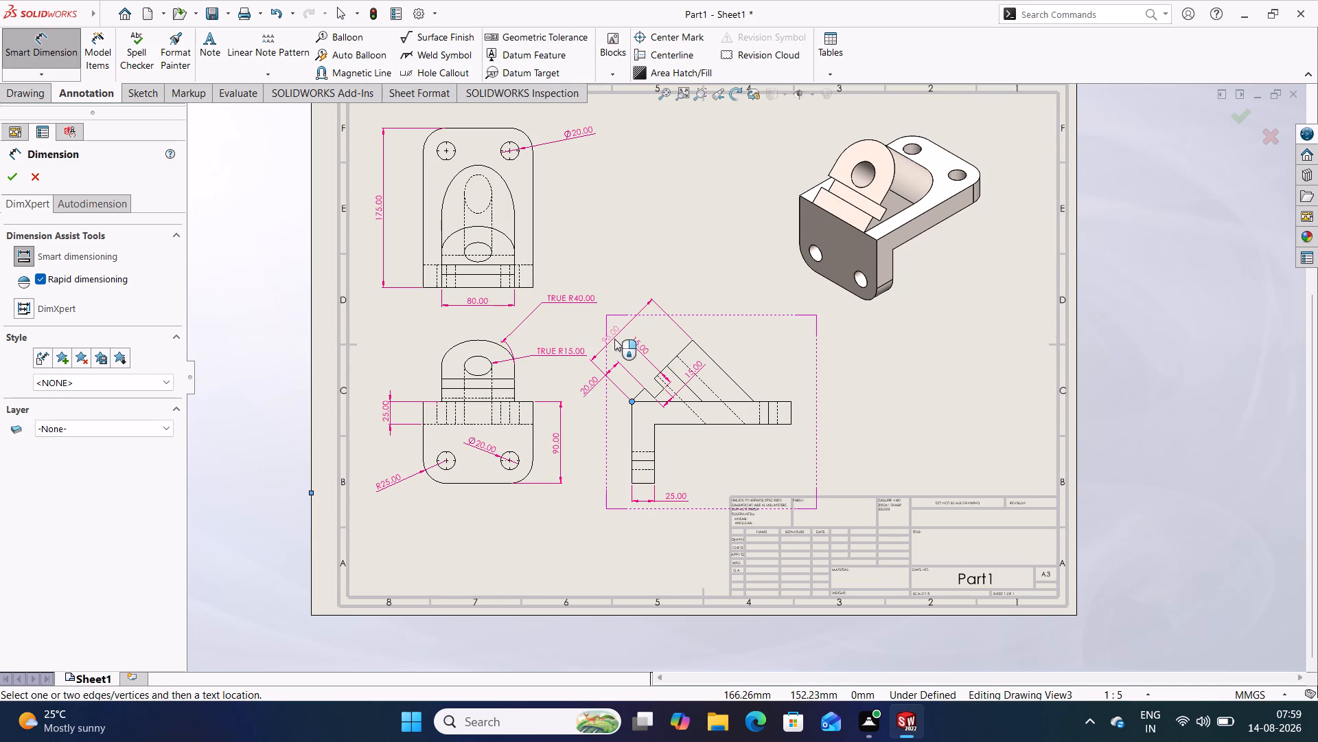
{"action": "left_click", "coordinate": [618, 335]}
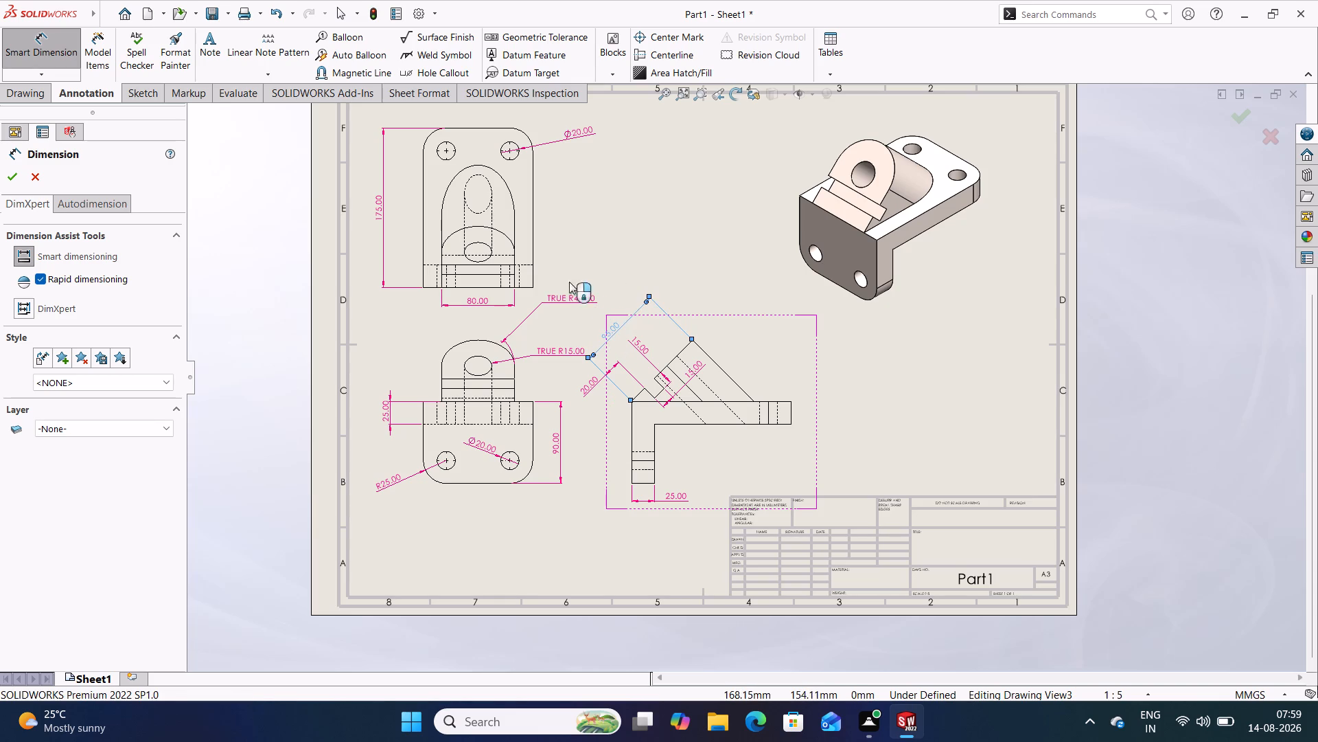
{"action": "left_click", "coordinate": [51, 48]}
{"action": "left_click", "coordinate": [391, 319]}
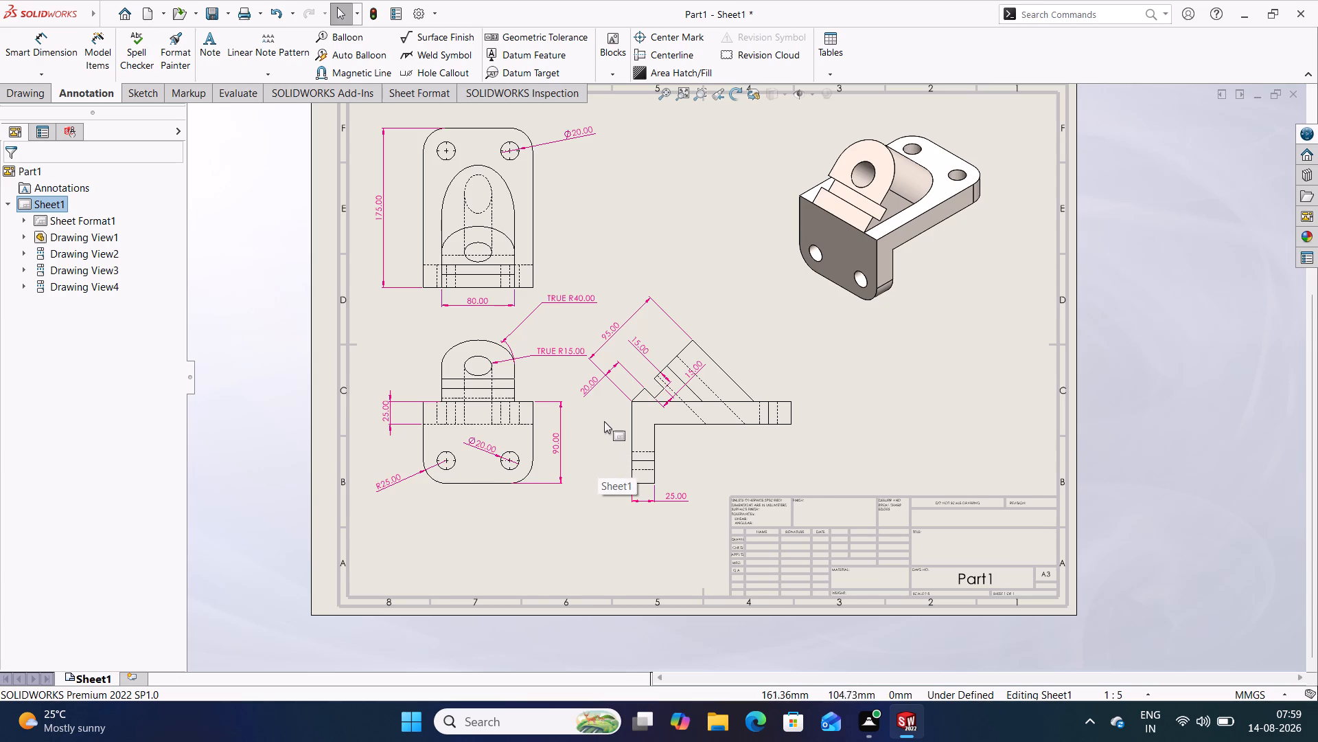
Move the TRUE R15.00 dimension text in the front view closer to the boss, clear of the side view's dimensions.
{"action": "scroll", "coordinate": [604, 420], "scroll_direction": "down", "scroll_amount": 2}
{"action": "left_click_drag", "start_coordinate": [577, 332], "coordinate": [556, 317]}
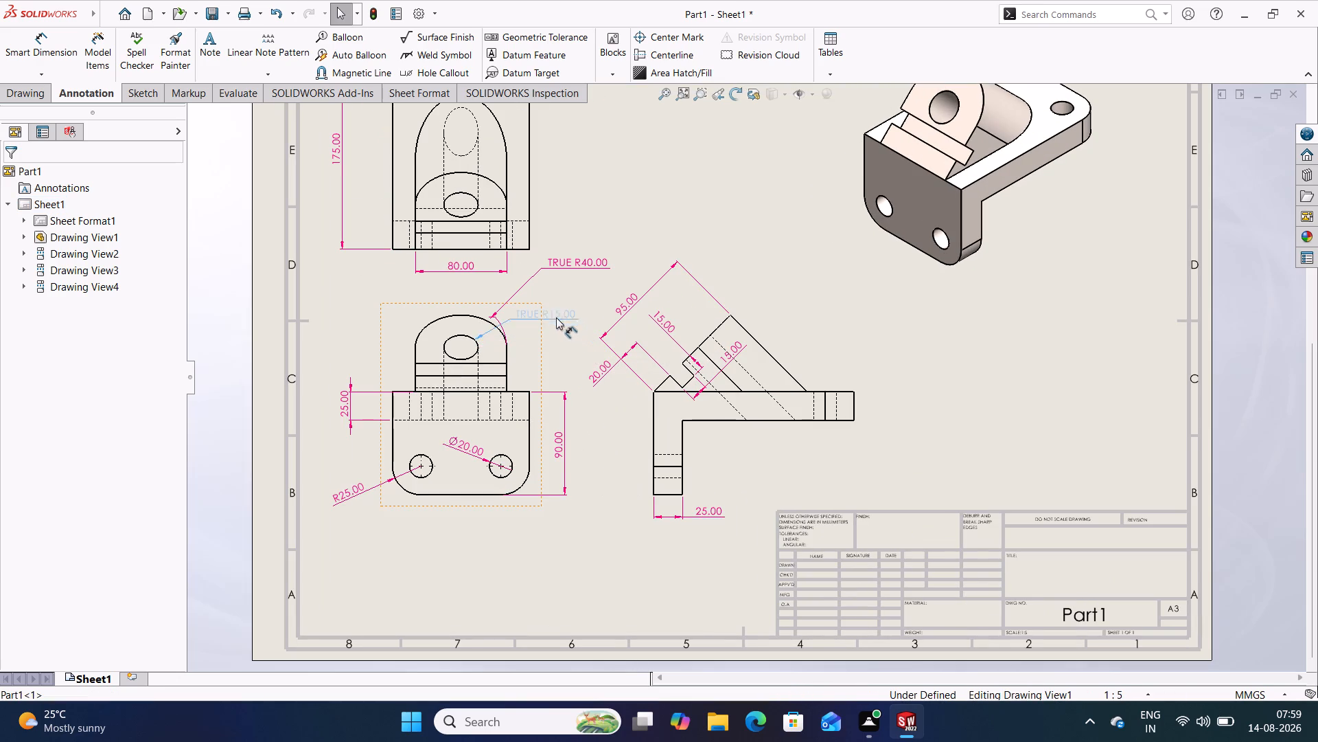
{"action": "left_click_drag", "start_coordinate": [556, 317], "coordinate": [560, 317]}
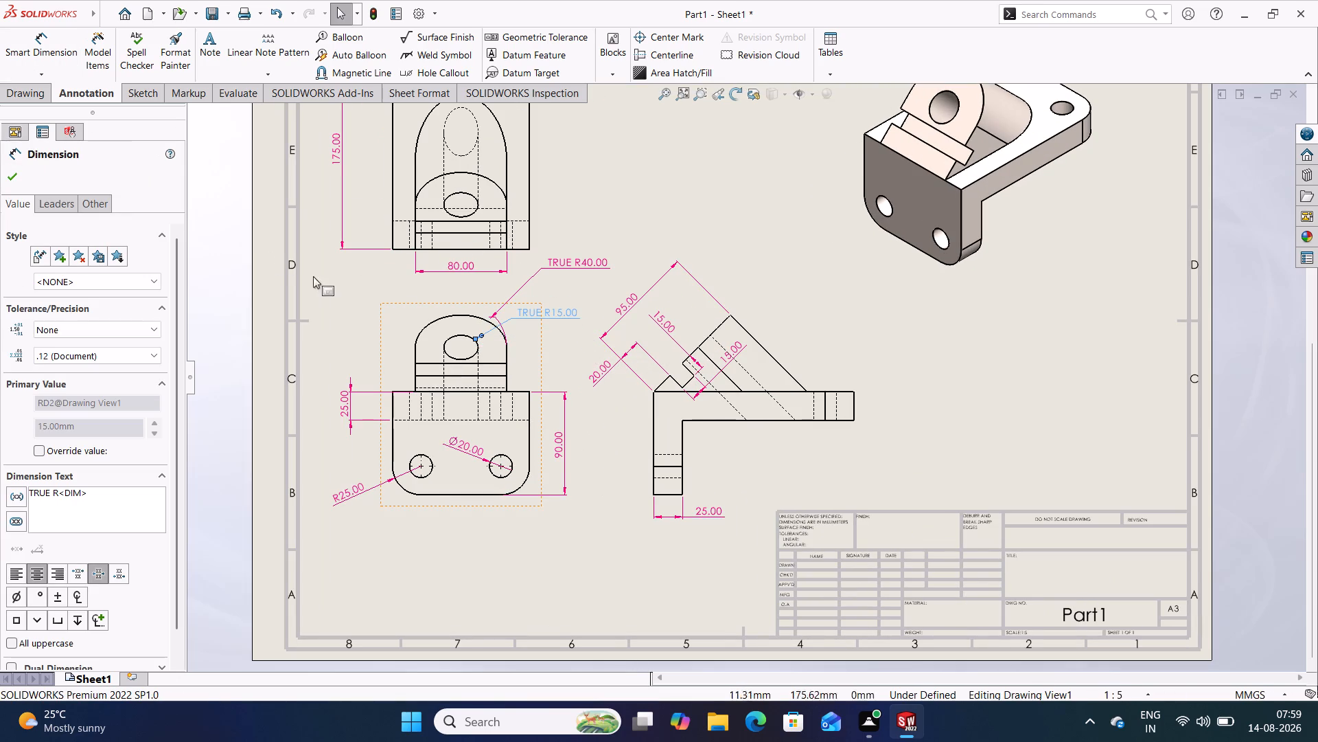
{"action": "left_click", "coordinate": [16, 181]}
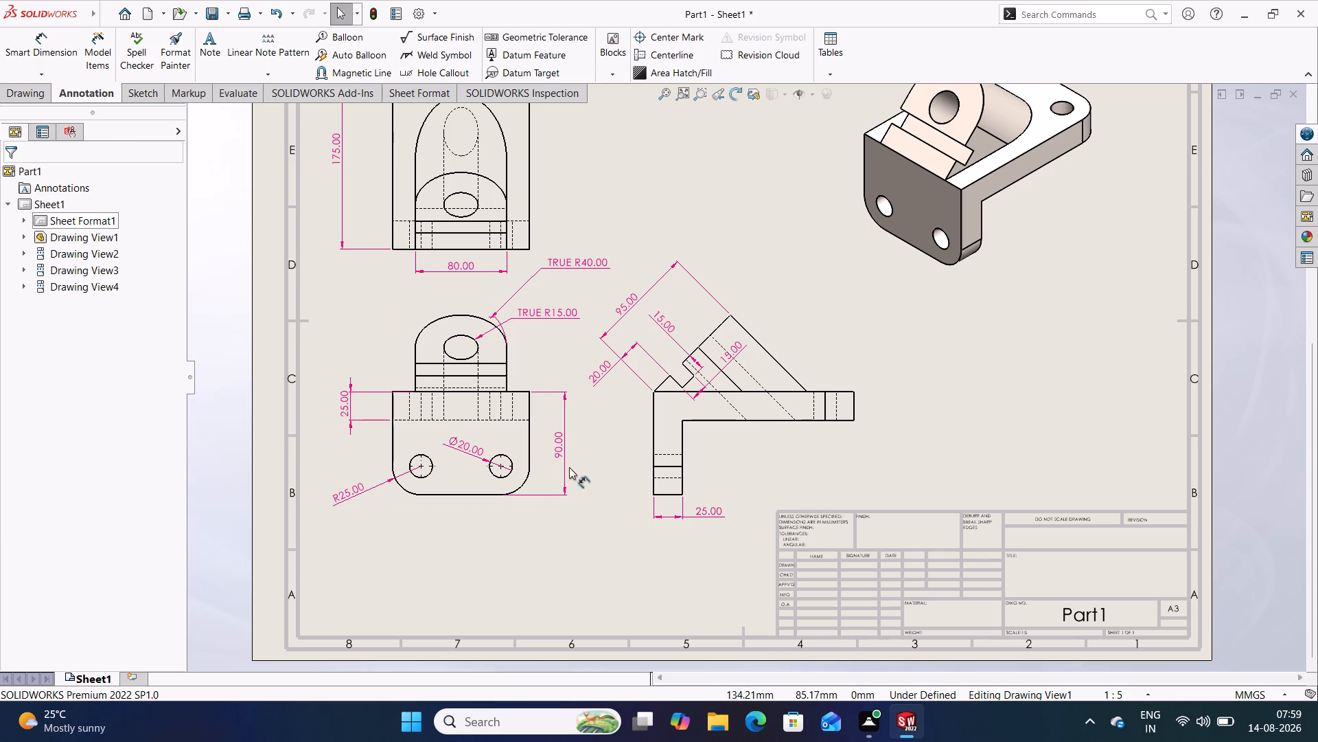
Reposition the aligned 20.00, upper 15.00 and 95.00 dimensions in the side view so they sit neatly beside the inclined boss.
{"action": "left_click", "coordinate": [626, 442]}
{"action": "left_click_drag", "start_coordinate": [599, 376], "coordinate": [610, 387]}
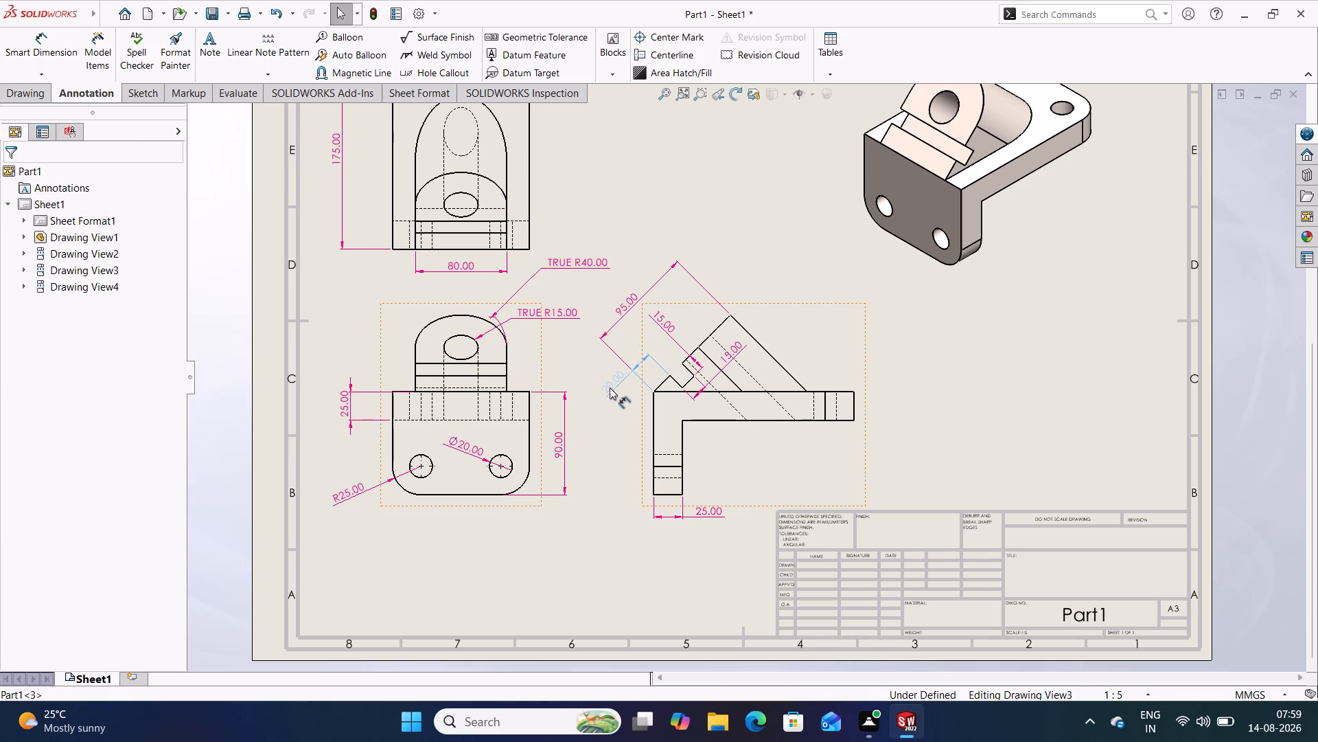
{"action": "left_click_drag", "start_coordinate": [610, 387], "coordinate": [610, 390]}
{"action": "left_click", "coordinate": [785, 227]}
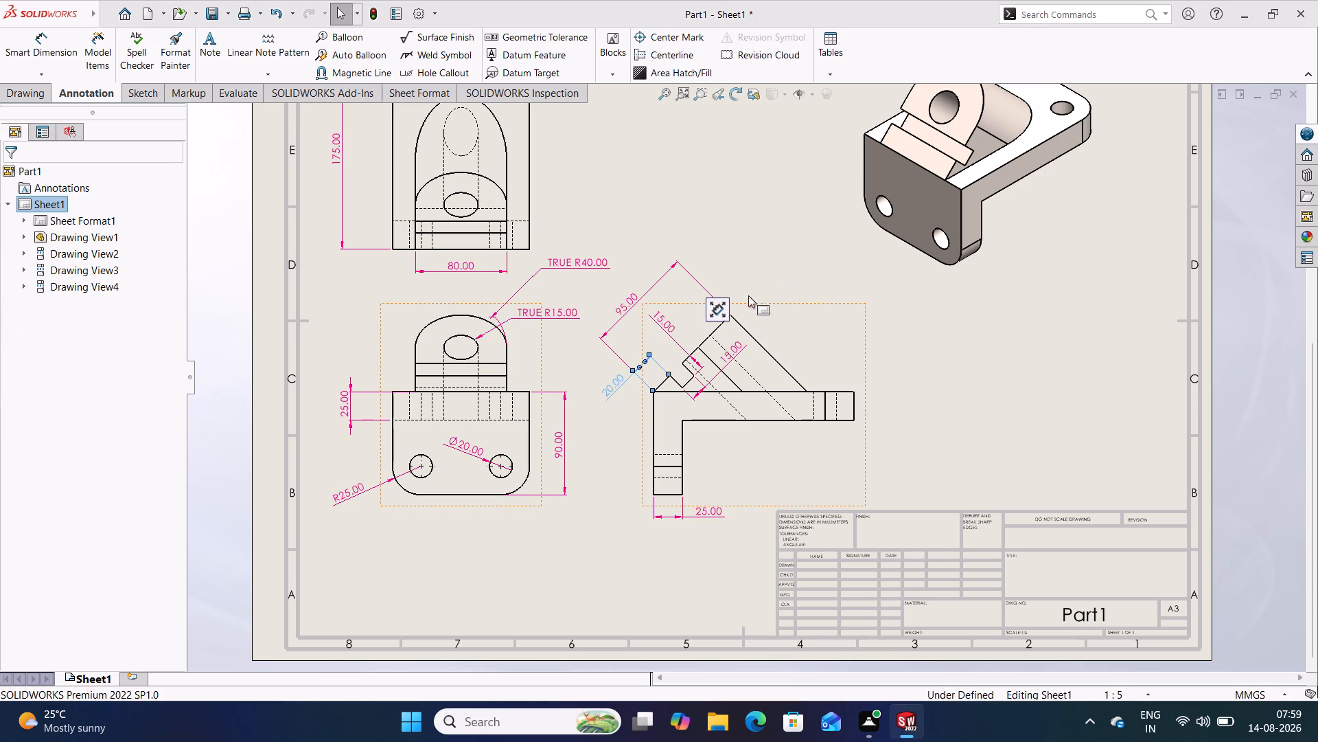
{"action": "left_click_drag", "start_coordinate": [665, 322], "coordinate": [680, 336]}
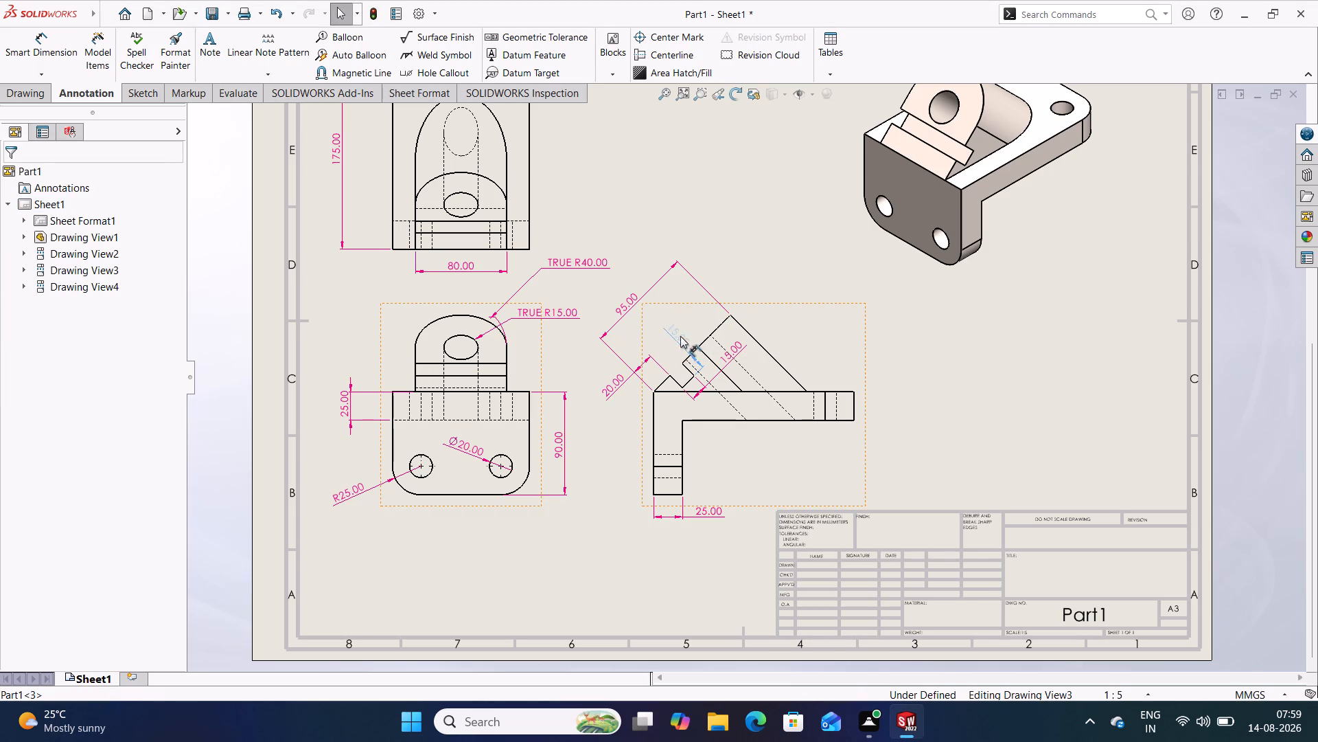
{"action": "left_click_drag", "start_coordinate": [680, 336], "coordinate": [686, 344]}
{"action": "left_click", "coordinate": [758, 216]}
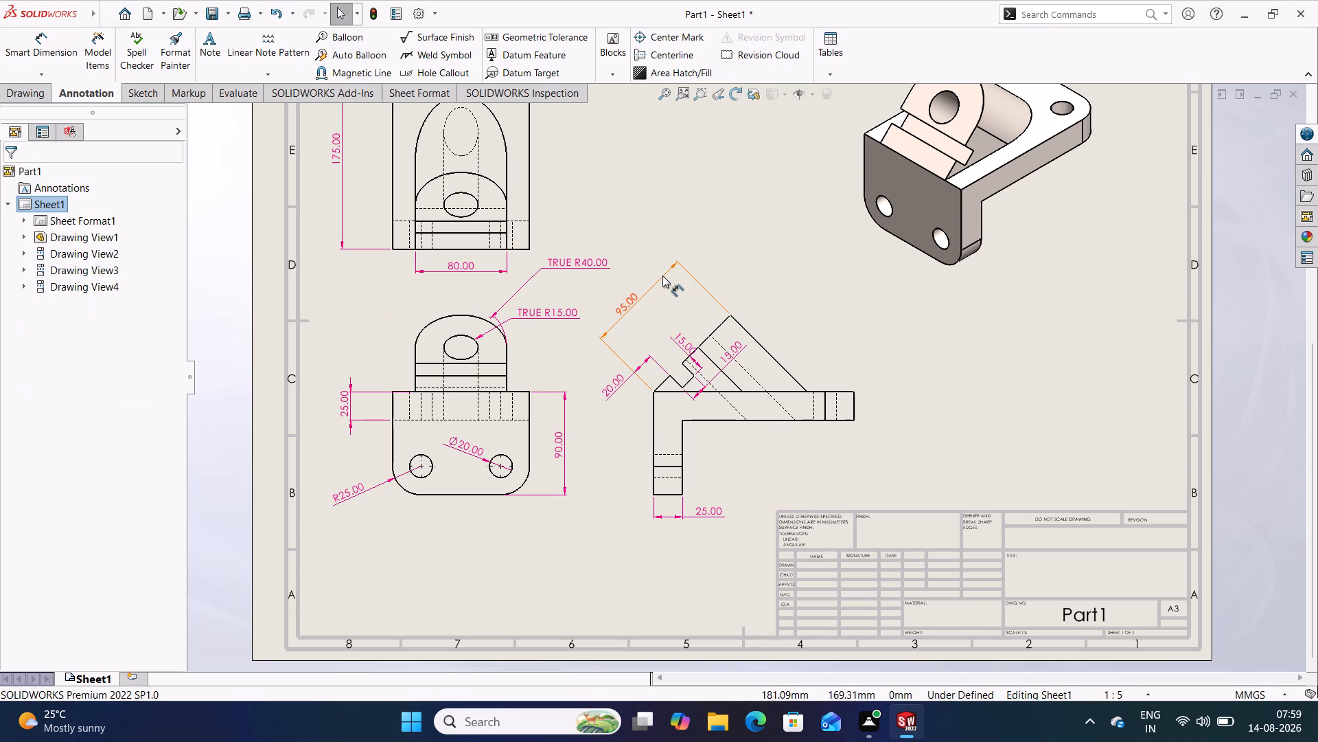
{"action": "left_click_drag", "start_coordinate": [632, 304], "coordinate": [645, 319]}
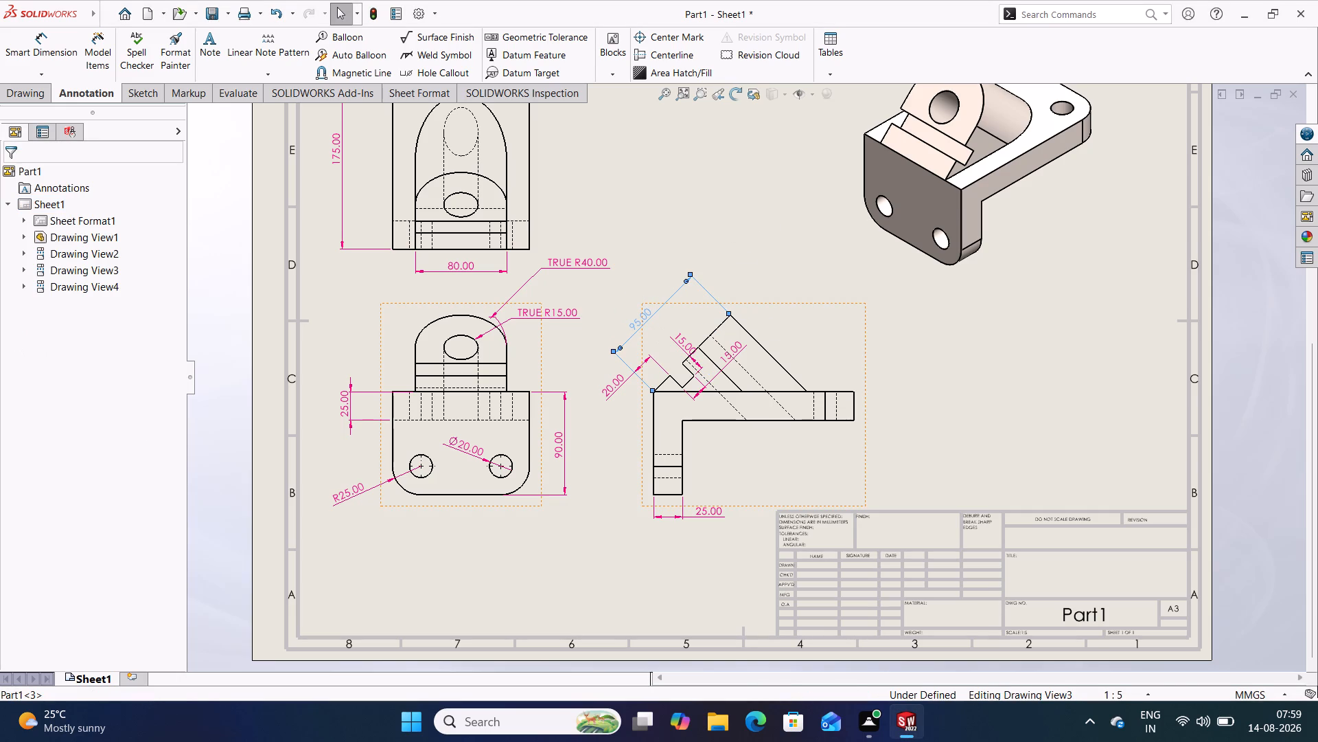
{"action": "left_click", "coordinate": [710, 224]}
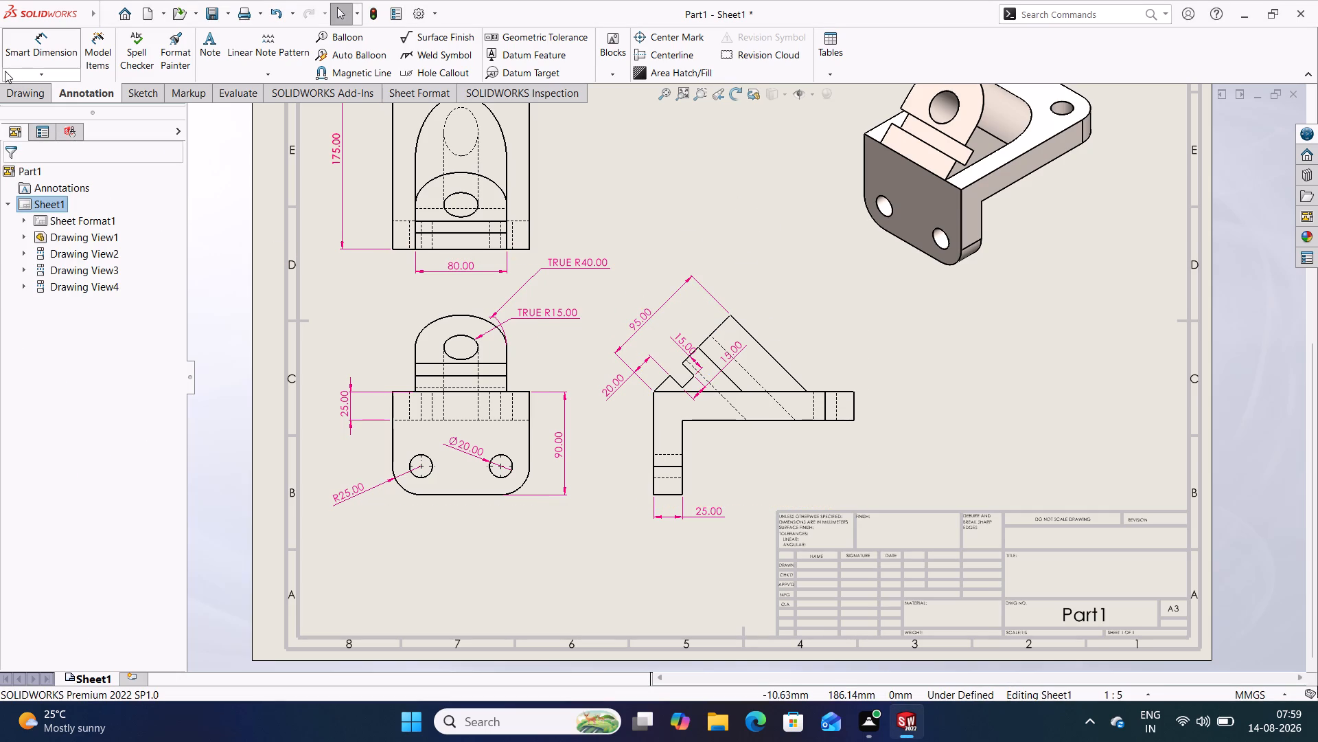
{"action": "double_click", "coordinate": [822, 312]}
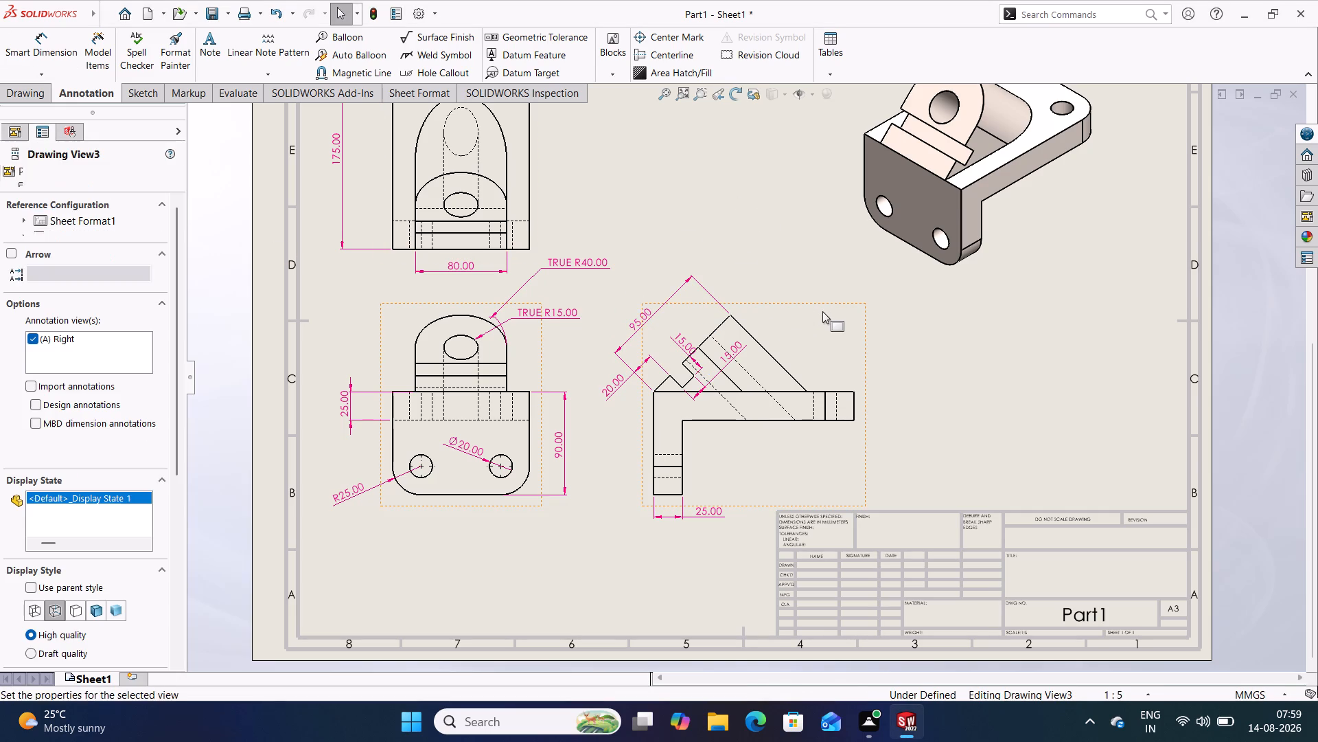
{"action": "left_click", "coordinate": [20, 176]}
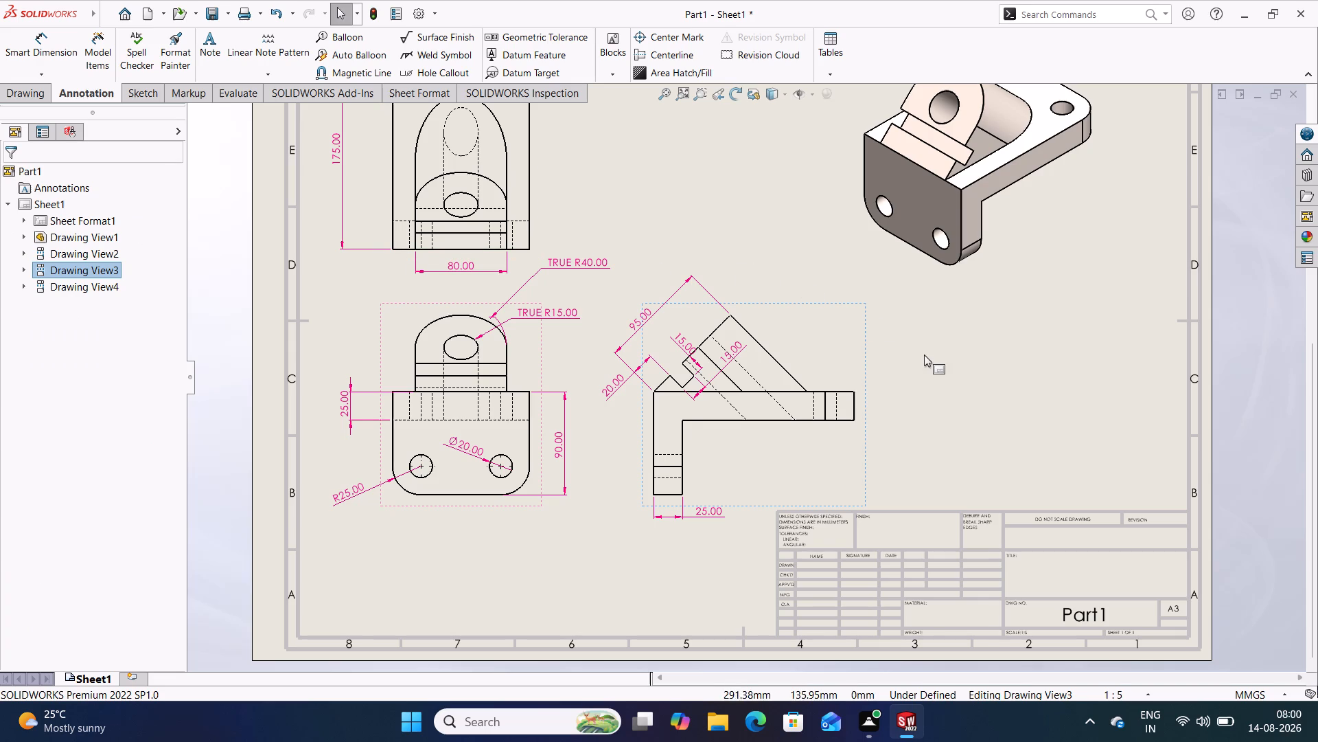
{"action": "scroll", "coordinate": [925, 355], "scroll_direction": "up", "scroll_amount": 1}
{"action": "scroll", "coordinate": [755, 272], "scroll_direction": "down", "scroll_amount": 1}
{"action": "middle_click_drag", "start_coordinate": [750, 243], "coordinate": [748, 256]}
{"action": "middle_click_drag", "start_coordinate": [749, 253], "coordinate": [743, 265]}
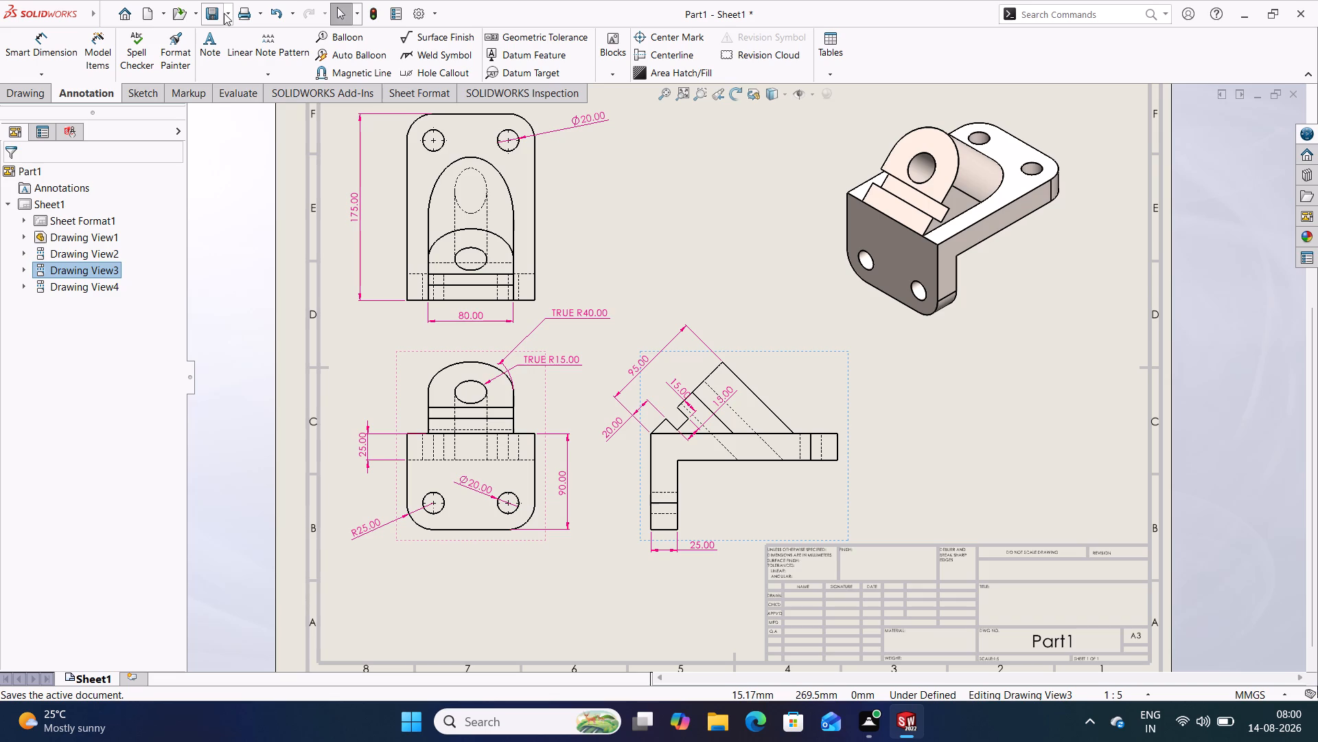
Export the drawing as an Adobe PDF named "Mounting bracket" in the Desktop folder Intern projects > solid works.
{"action": "left_click", "coordinate": [230, 12]}
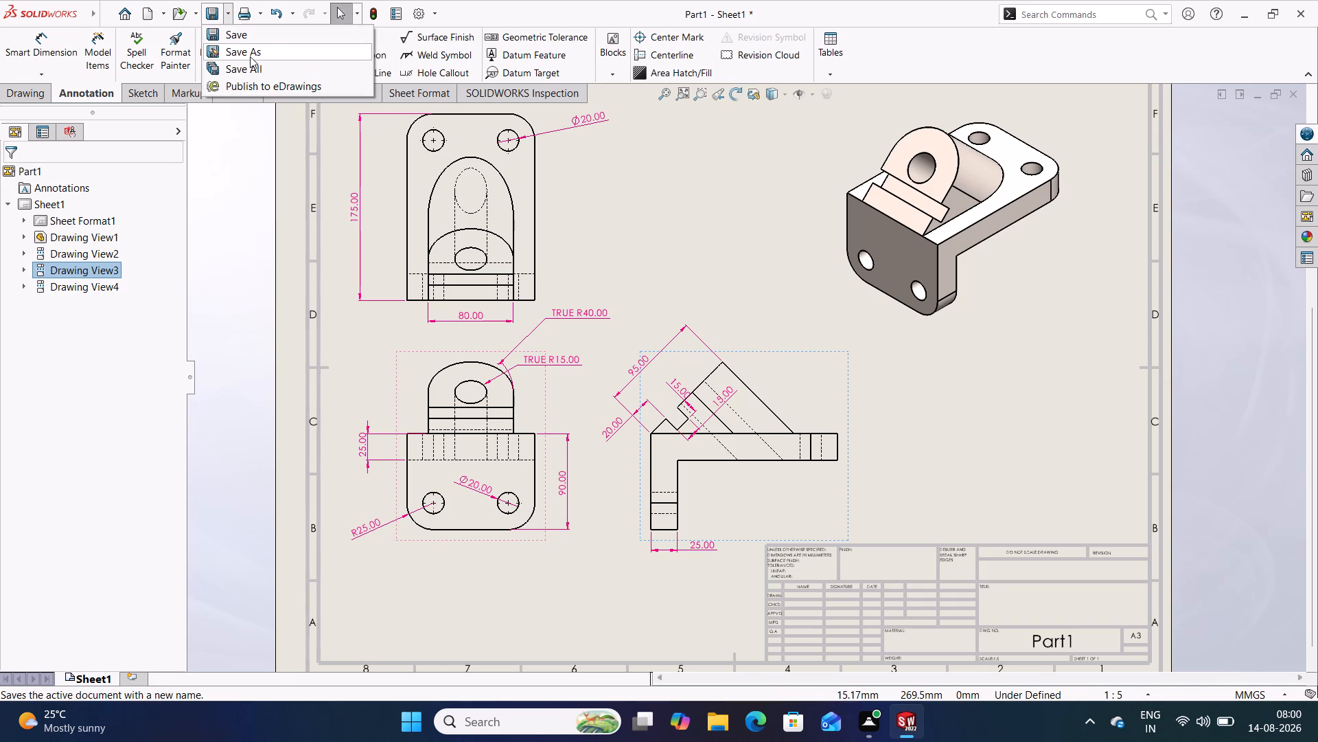
{"action": "left_click", "coordinate": [250, 56]}
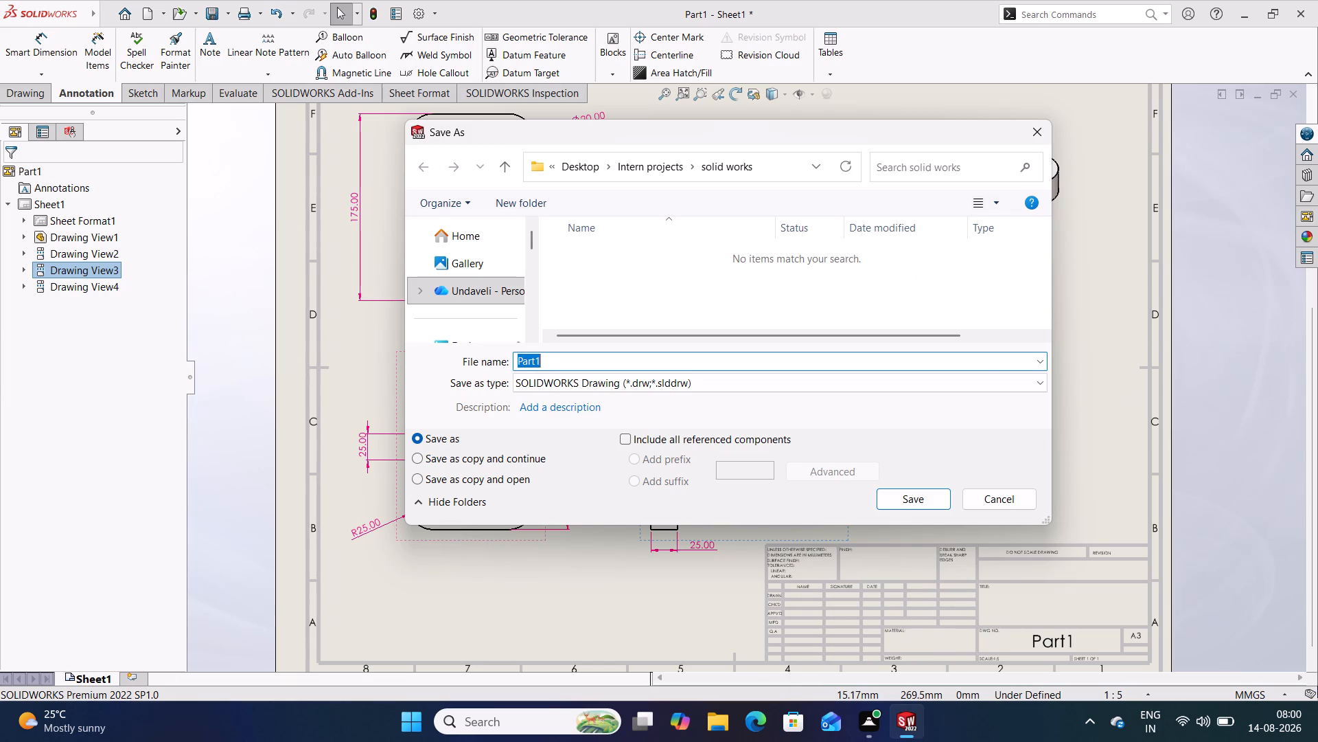
{"action": "left_click", "coordinate": [1039, 385]}
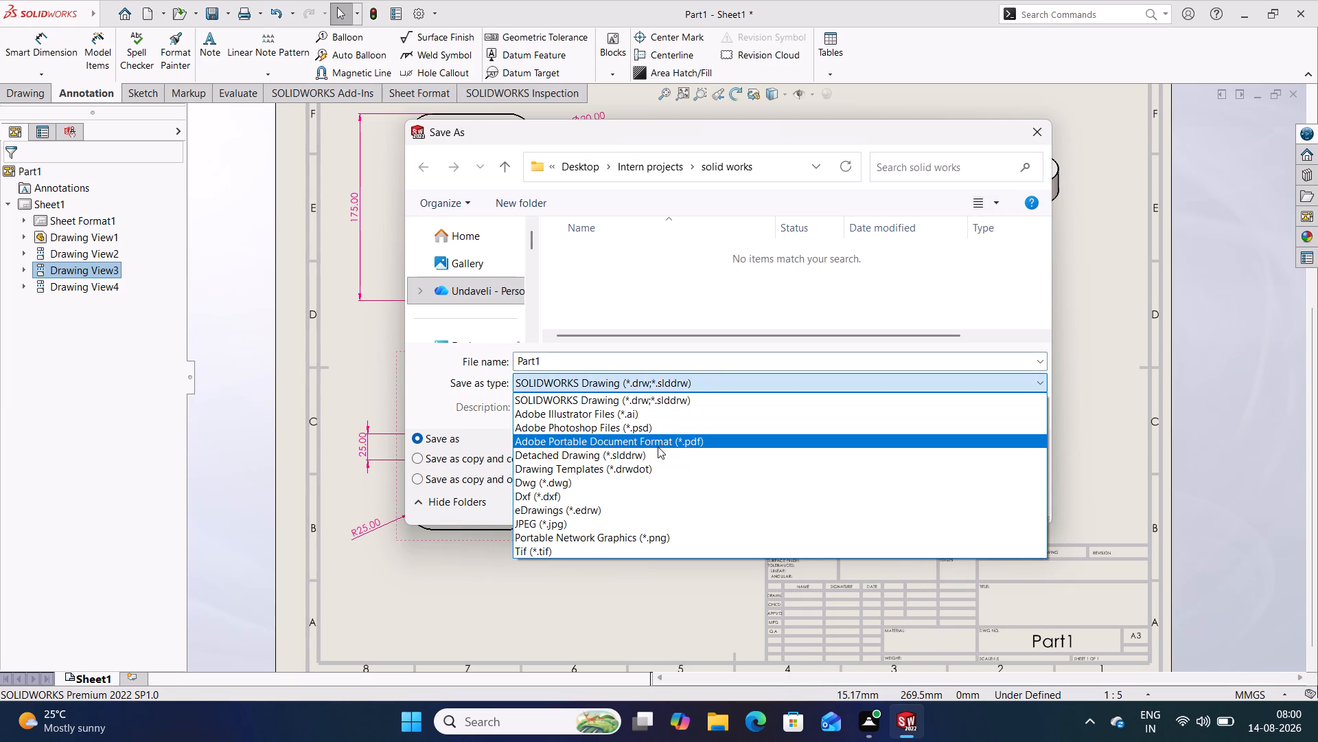
{"action": "left_click", "coordinate": [661, 444]}
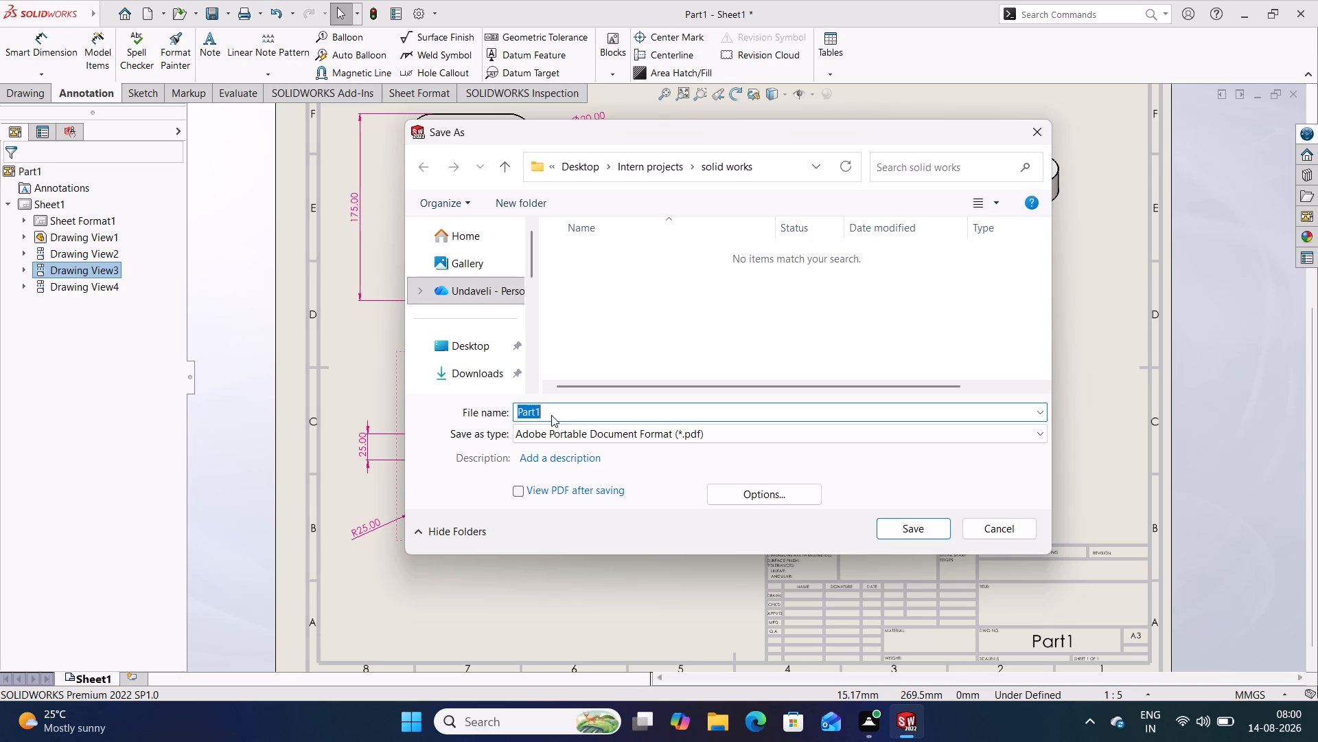
{"action": "key", "text": "m"}
{"action": "type", "text": "ounting bracket"}
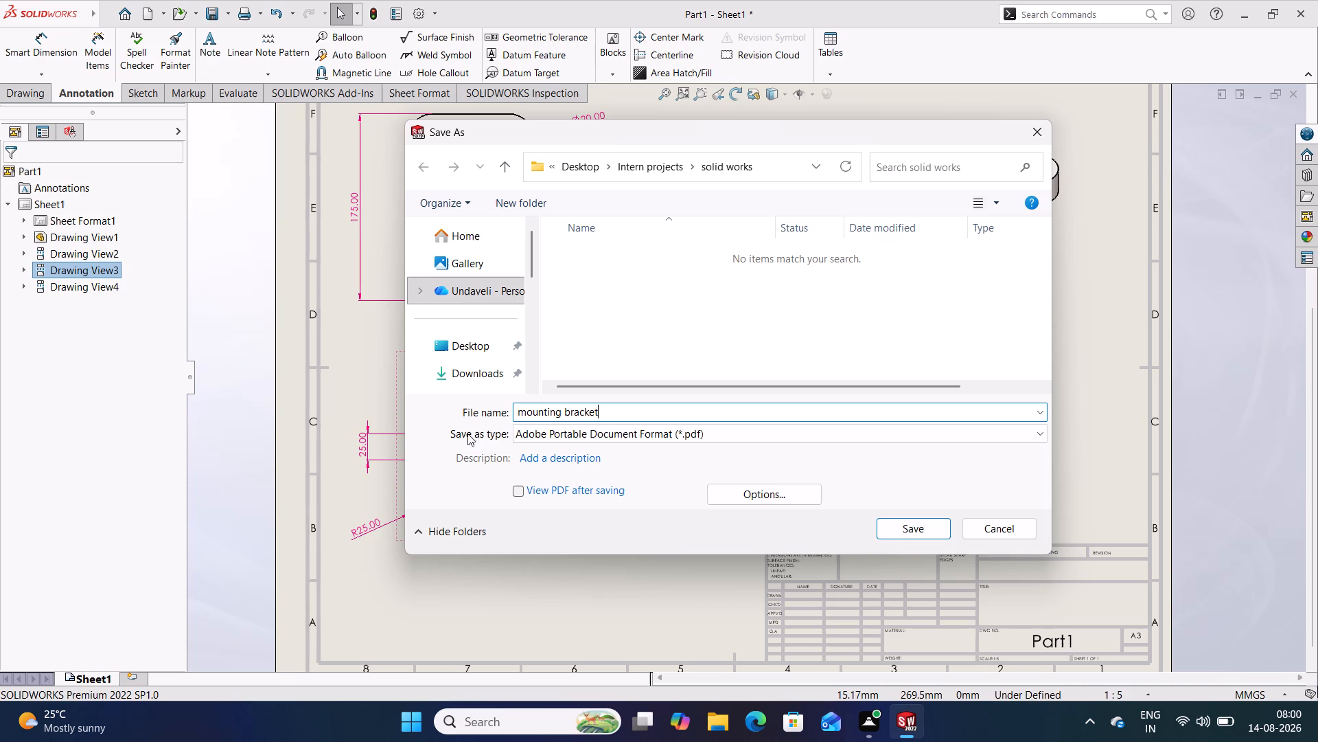
{"action": "left_click", "coordinate": [207, 255]}
{"action": "left_click", "coordinate": [476, 344]}
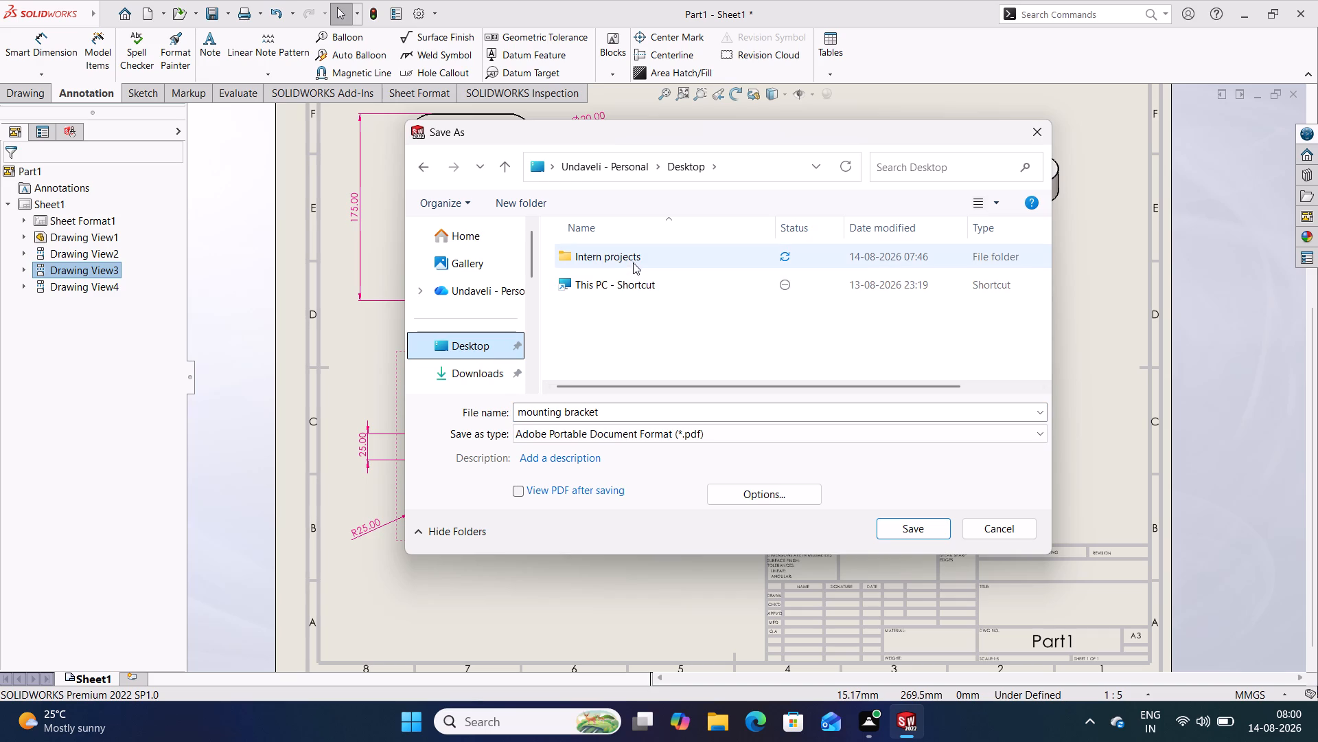
{"action": "double_click", "coordinate": [633, 260]}
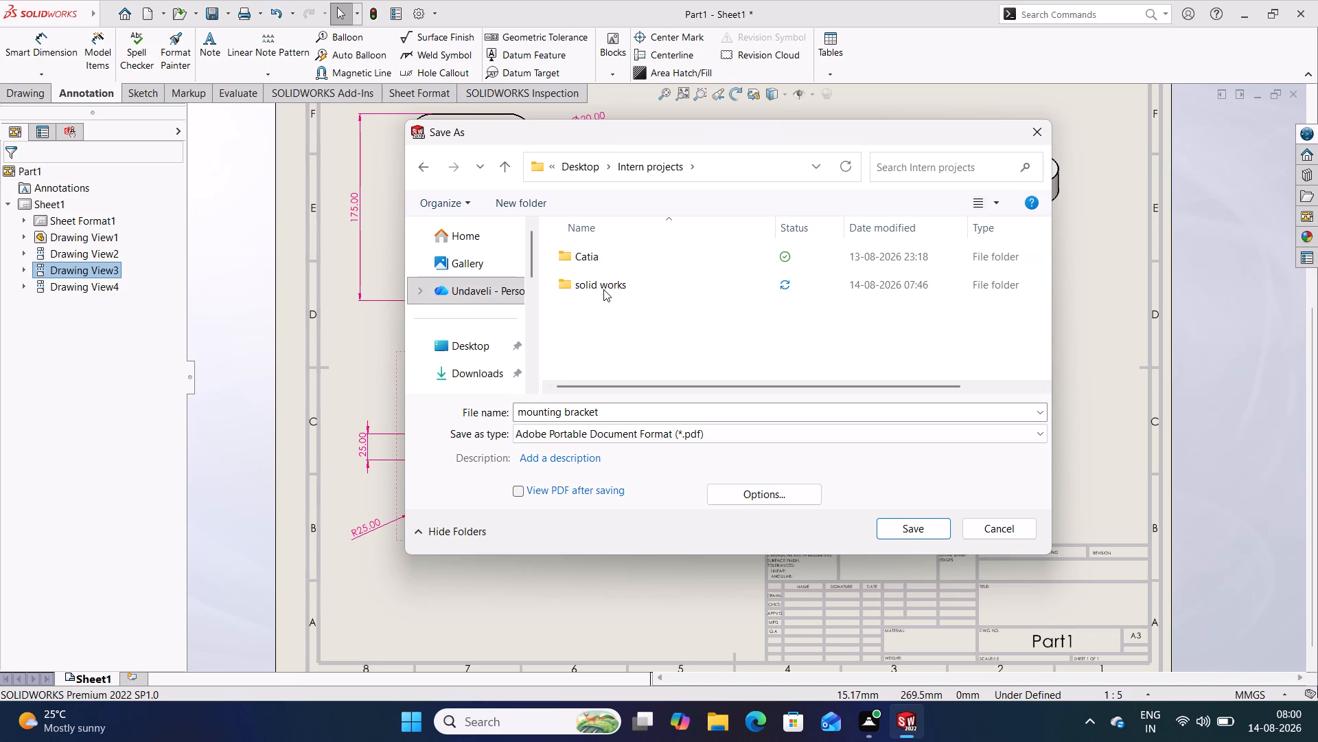
{"action": "double_click", "coordinate": [603, 289]}
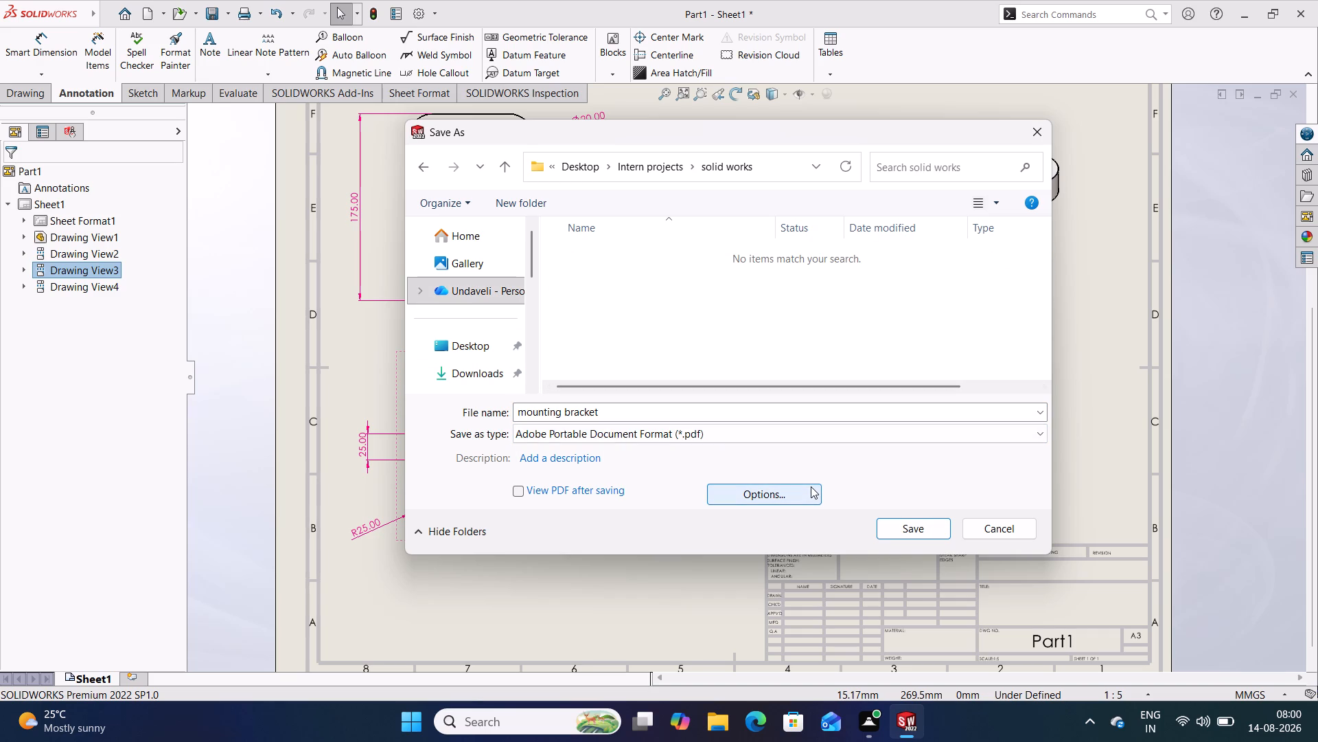
{"action": "left_click", "coordinate": [524, 410]}
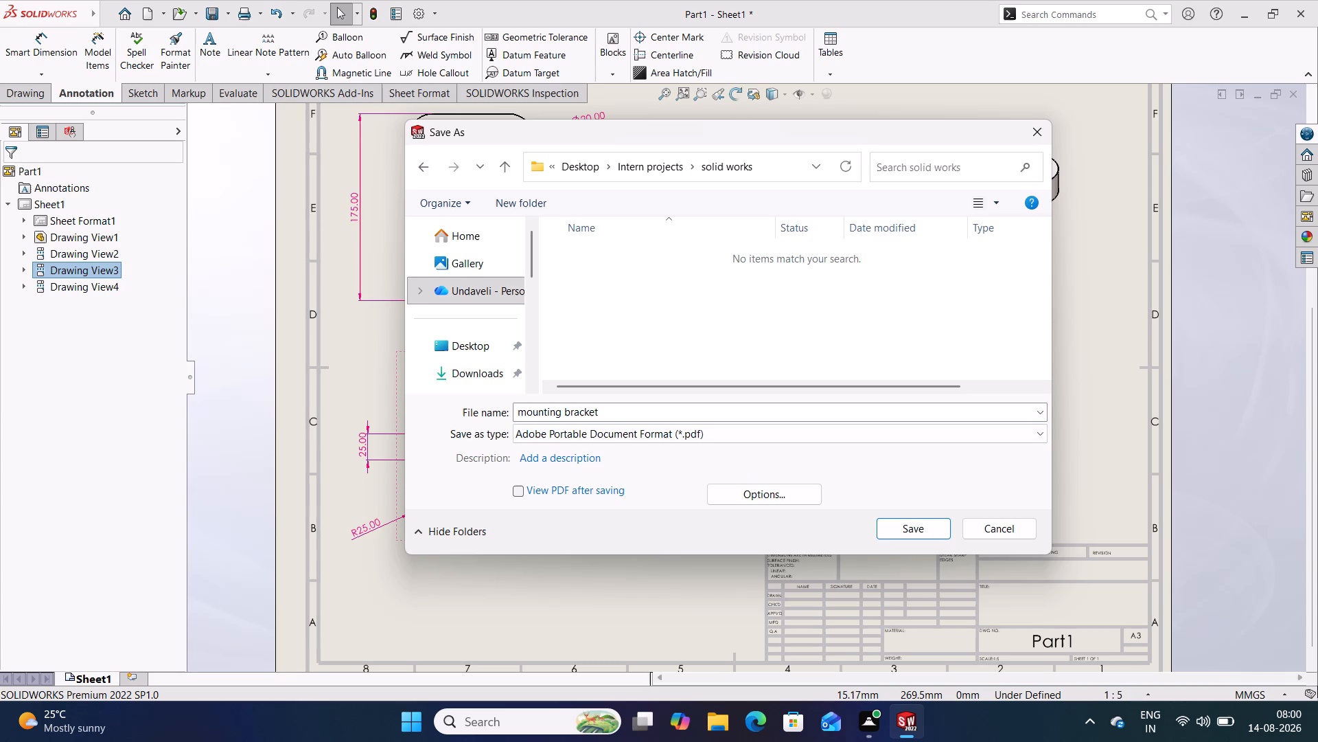
{"action": "left_click", "coordinate": [527, 415]}
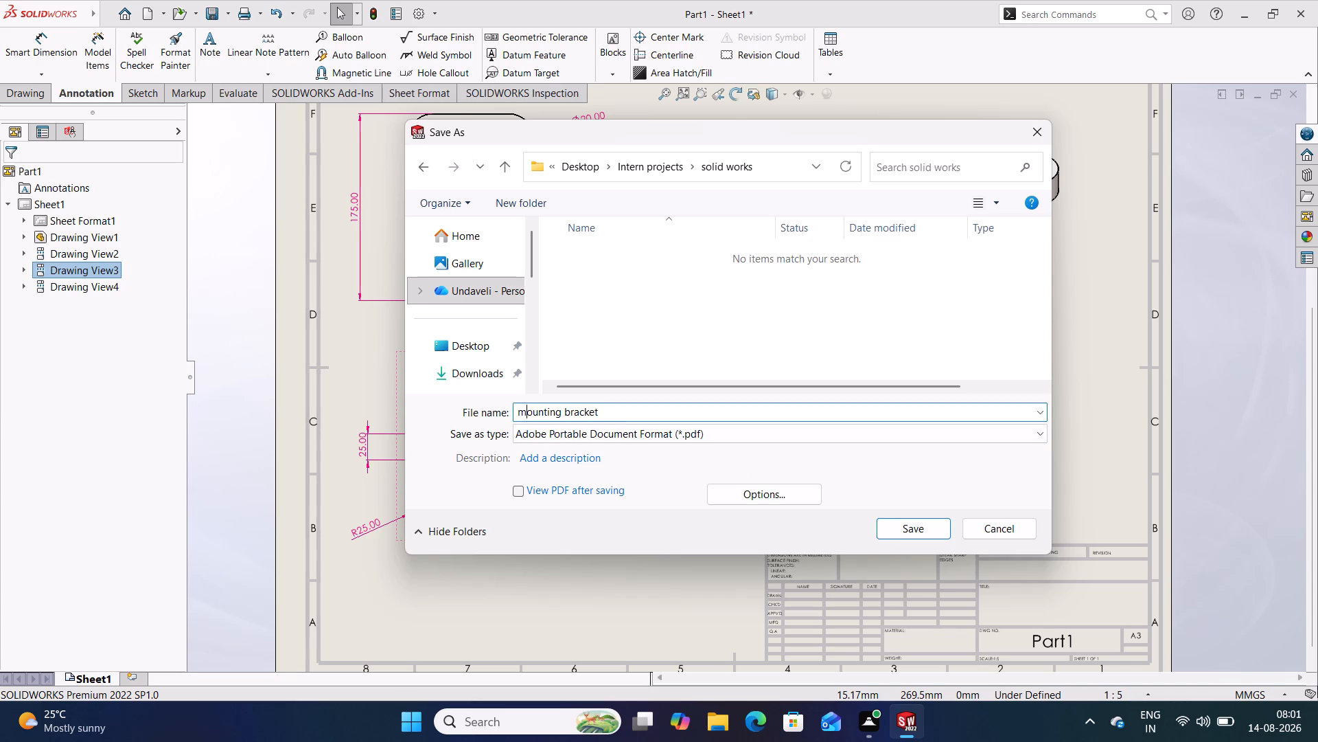
{"action": "key", "text": "BackSpace"}
{"action": "key", "text": "shift+m"}
{"action": "left_click", "coordinate": [636, 356]}
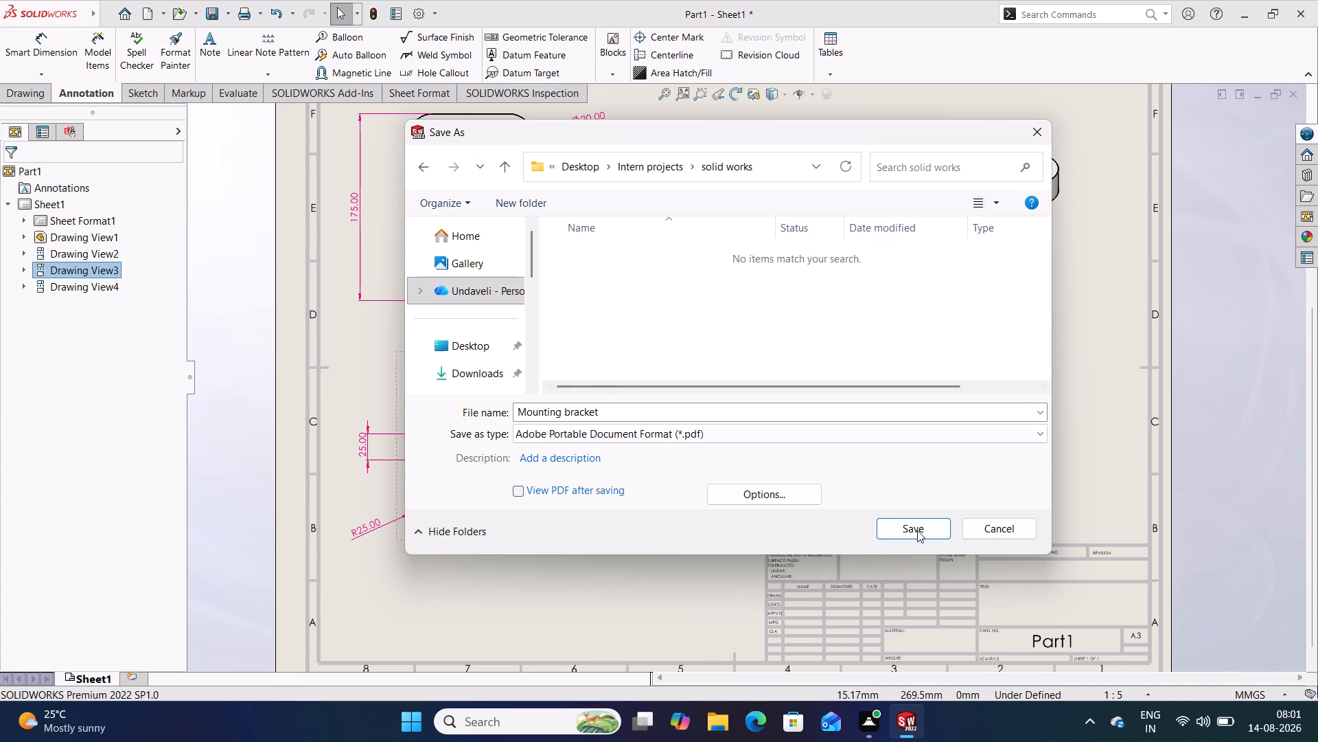
{"action": "left_click", "coordinate": [919, 530]}
{"action": "left_click", "coordinate": [1056, 509]}
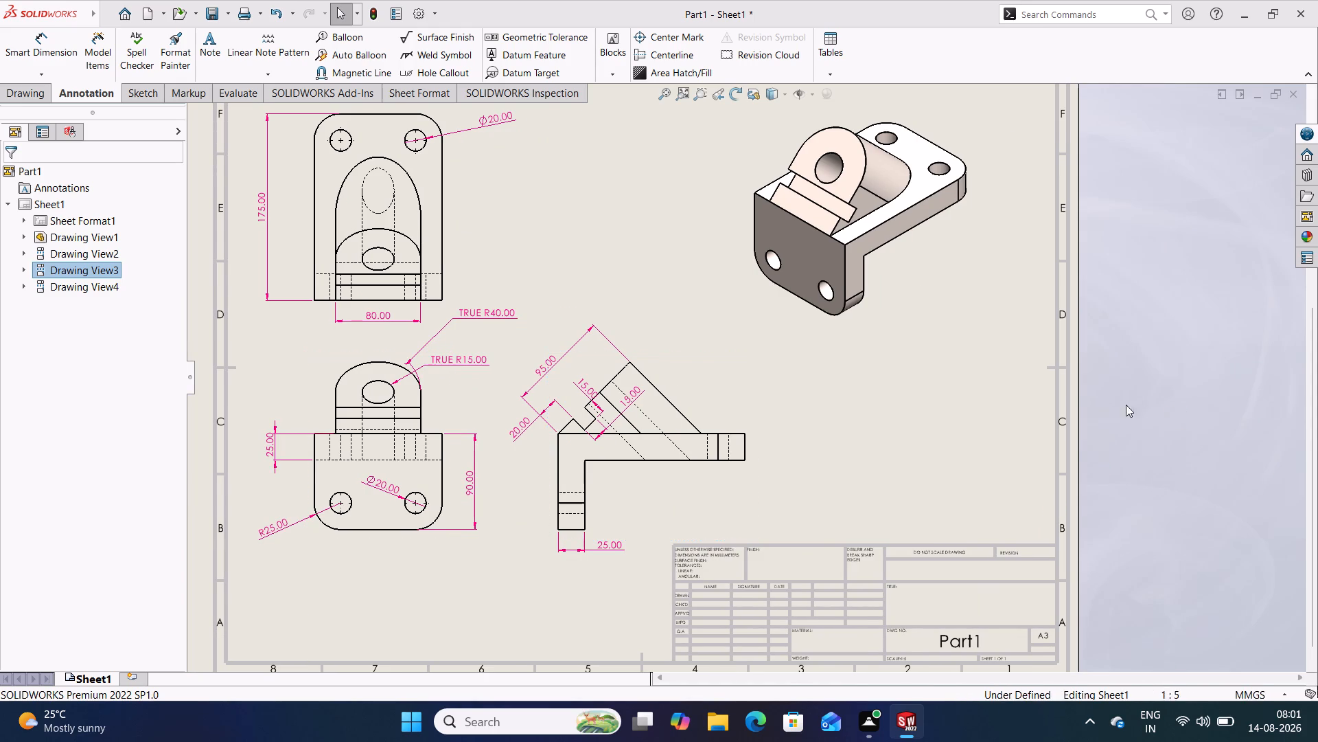
Rebuild the drawing.
{"action": "scroll", "coordinate": [866, 409], "scroll_direction": "up", "scroll_amount": 1}
{"action": "scroll", "coordinate": [795, 356], "scroll_direction": "down", "scroll_amount": 2}
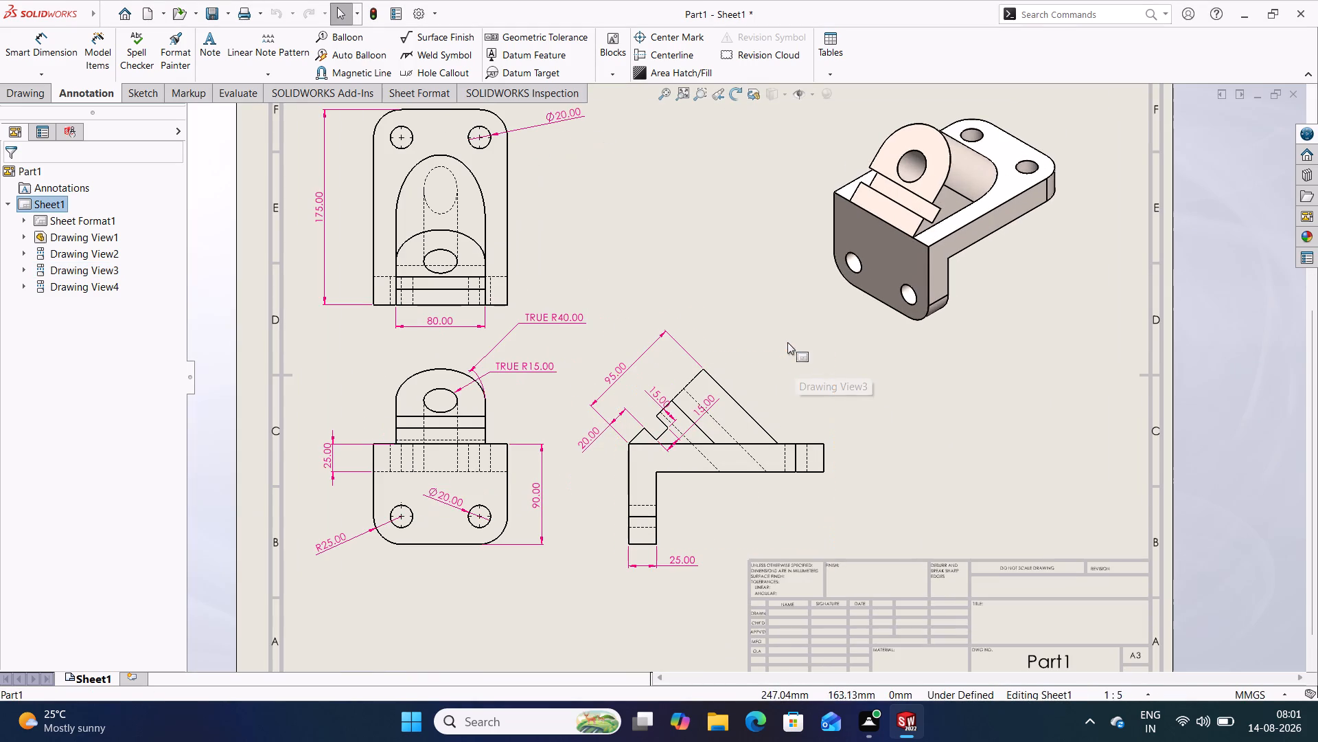
{"action": "middle_click_drag", "start_coordinate": [883, 398], "coordinate": [937, 352]}
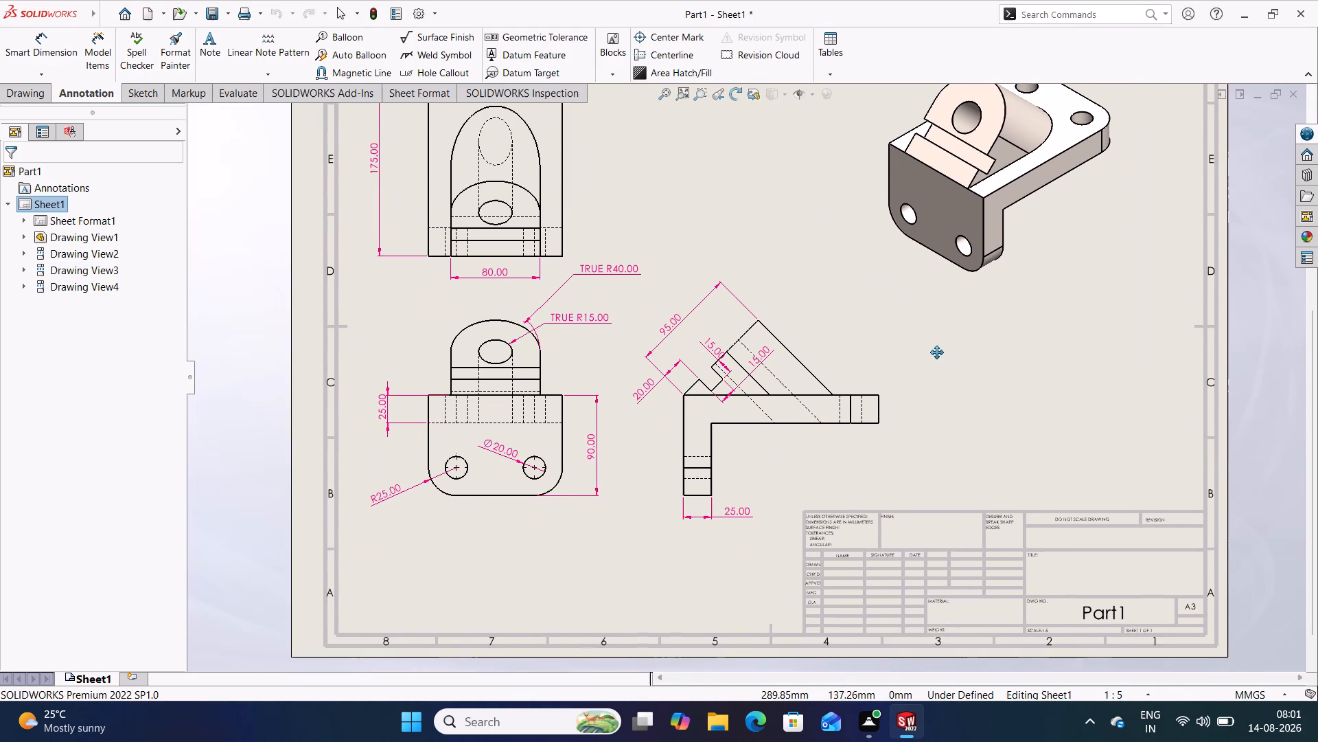
{"action": "middle_click_drag", "start_coordinate": [937, 352], "coordinate": [932, 361]}
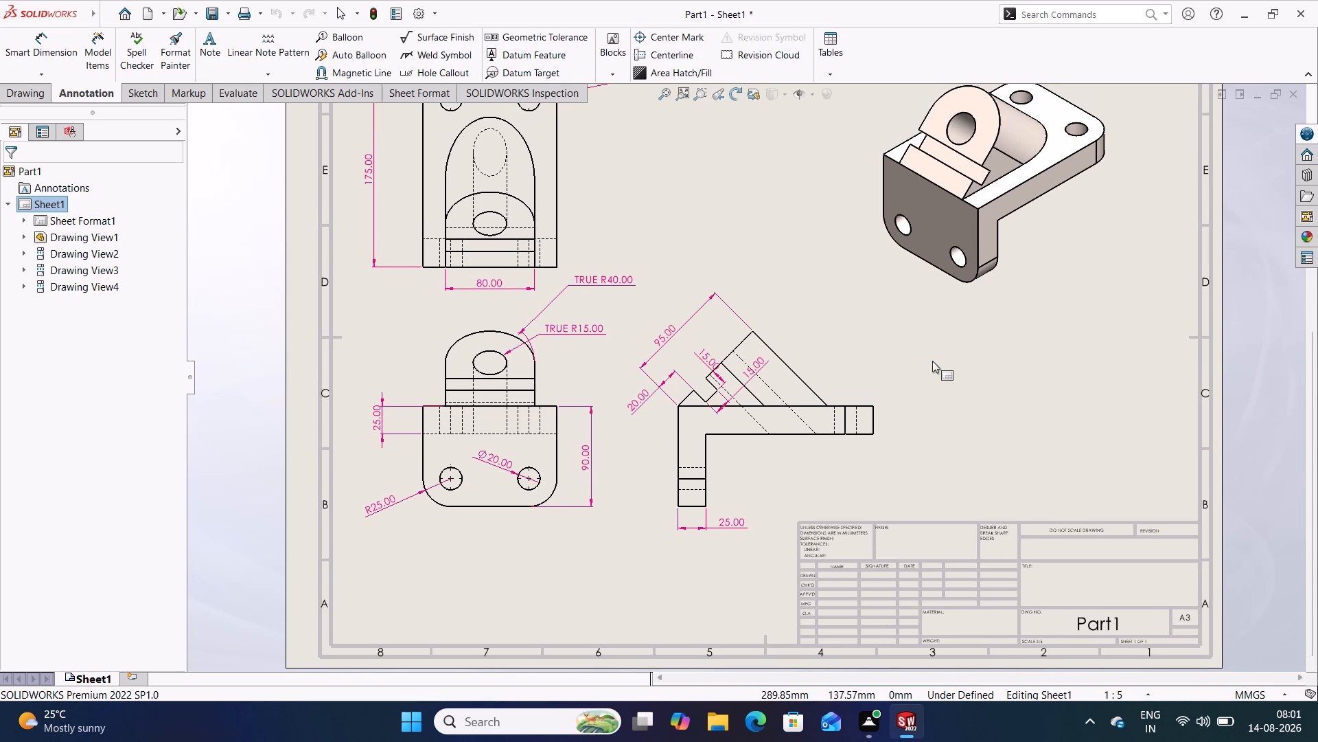
{"action": "left_click", "coordinate": [375, 16]}
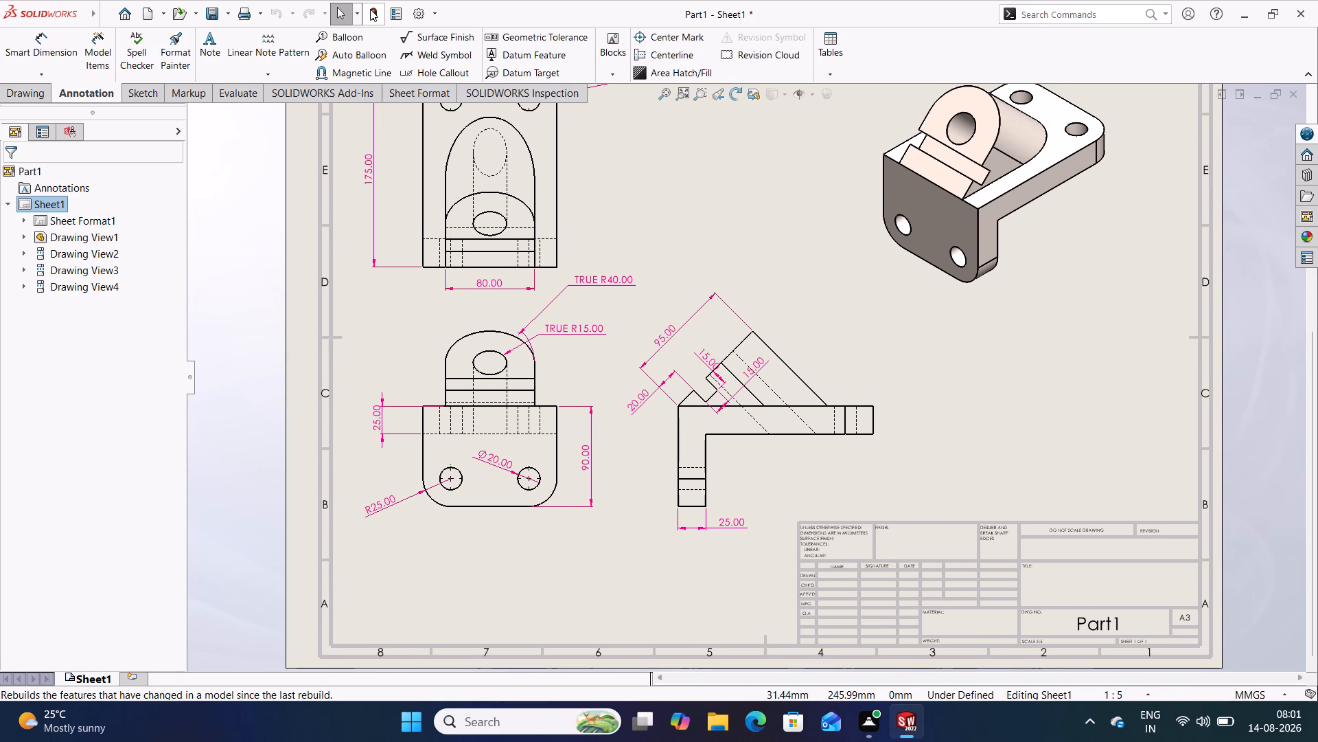
{"action": "left_click", "coordinate": [370, 9]}
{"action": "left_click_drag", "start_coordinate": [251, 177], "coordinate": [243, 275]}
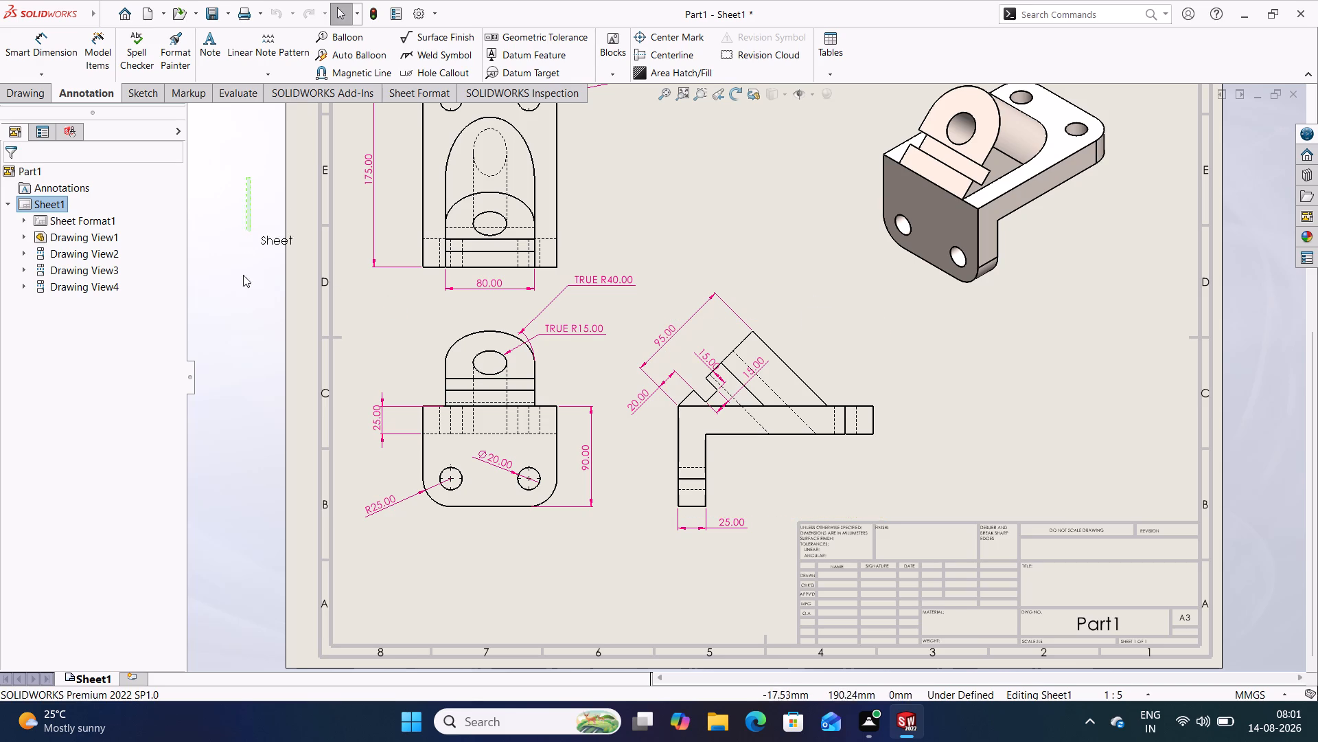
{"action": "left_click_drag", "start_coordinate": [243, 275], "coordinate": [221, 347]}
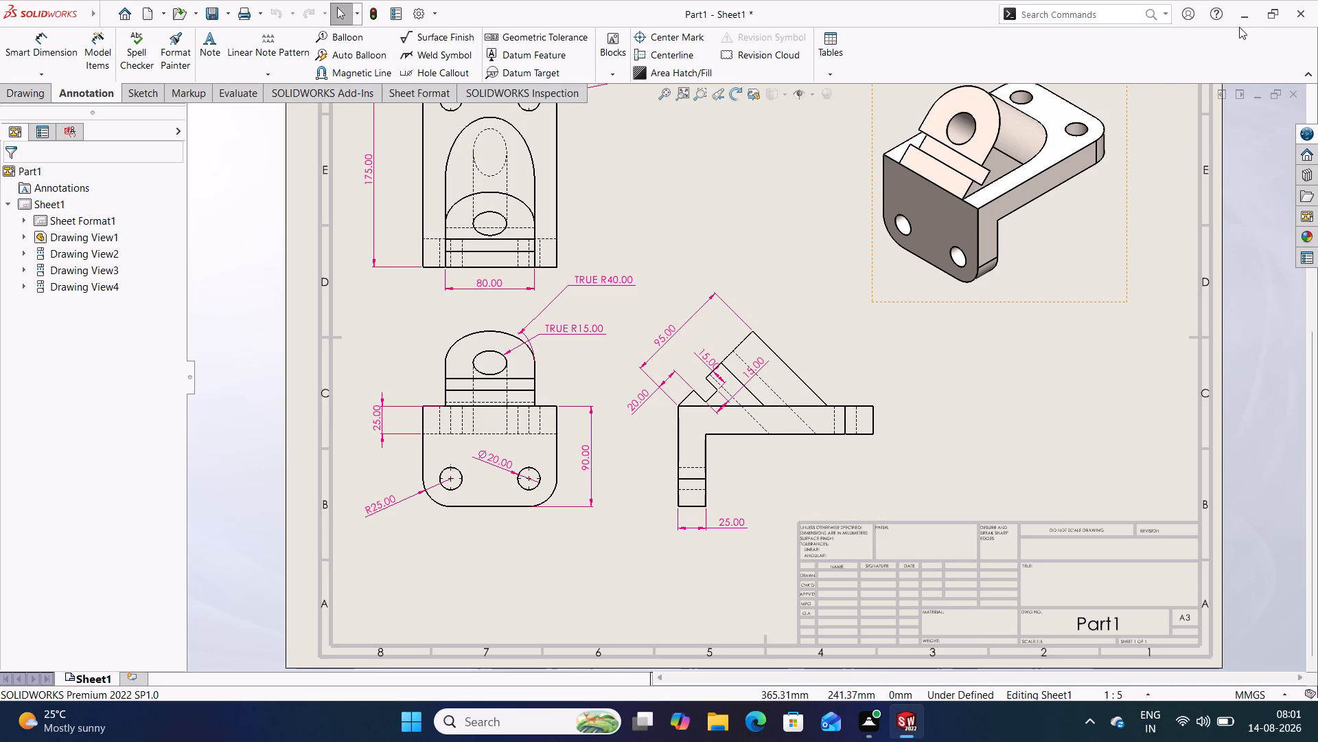